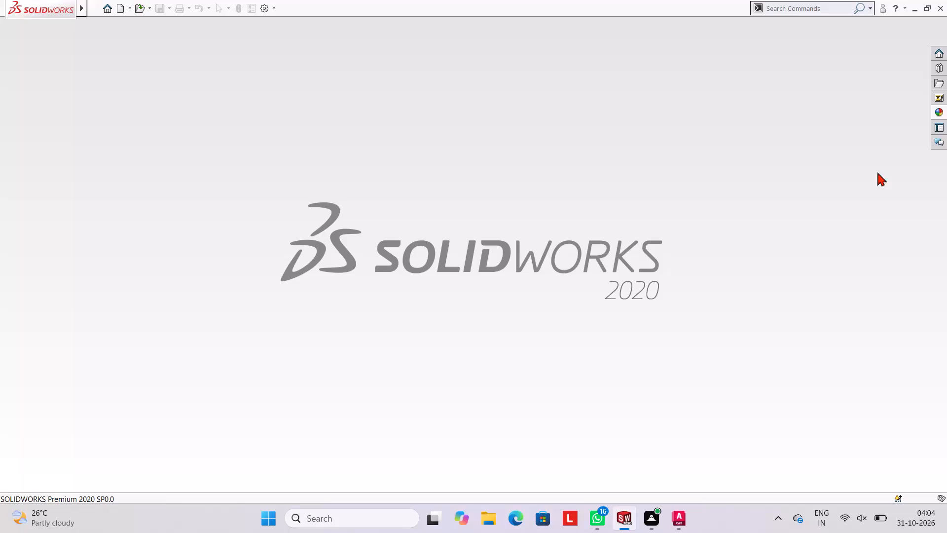
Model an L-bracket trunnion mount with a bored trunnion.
Create a new part document.
{"action": "left_click", "coordinate": [225, 11]}
{"action": "left_click", "coordinate": [120, 4]}
{"action": "left_click", "coordinate": [408, 391]}
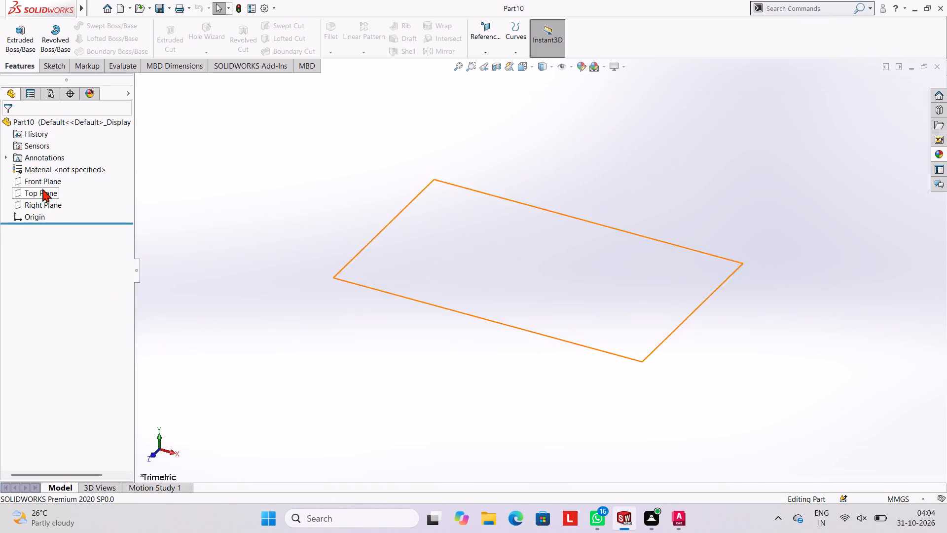
Start a sketch on the Front Plane.
{"action": "left_click", "coordinate": [39, 181]}
{"action": "left_click", "coordinate": [48, 166]}
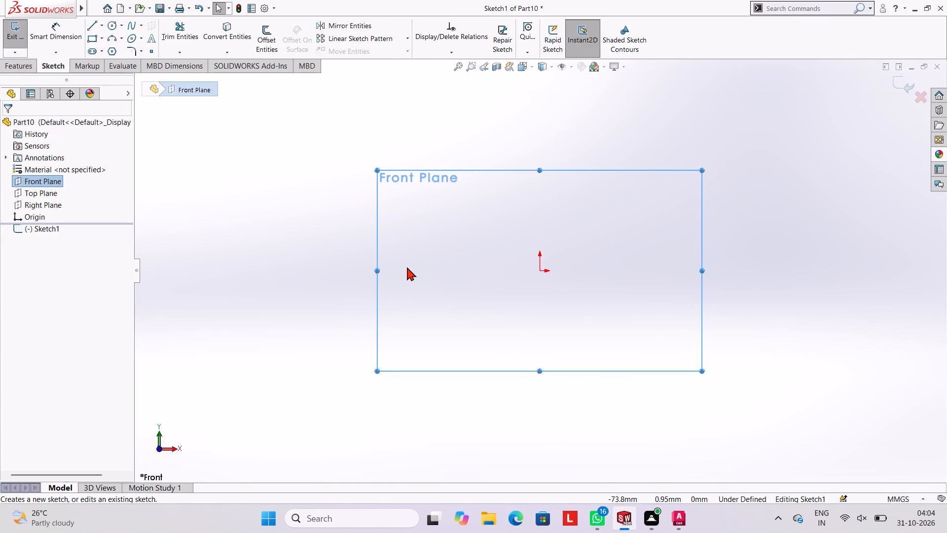
{"action": "left_click", "coordinate": [412, 263]}
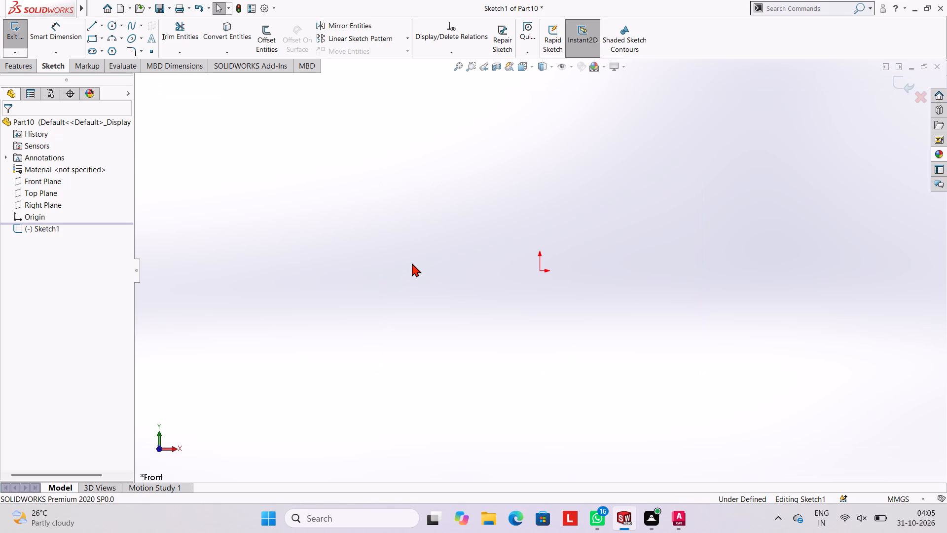
Sketch a horizontal line 125 mm long from the origin along the positive X direction.
{"action": "left_click", "coordinate": [91, 21]}
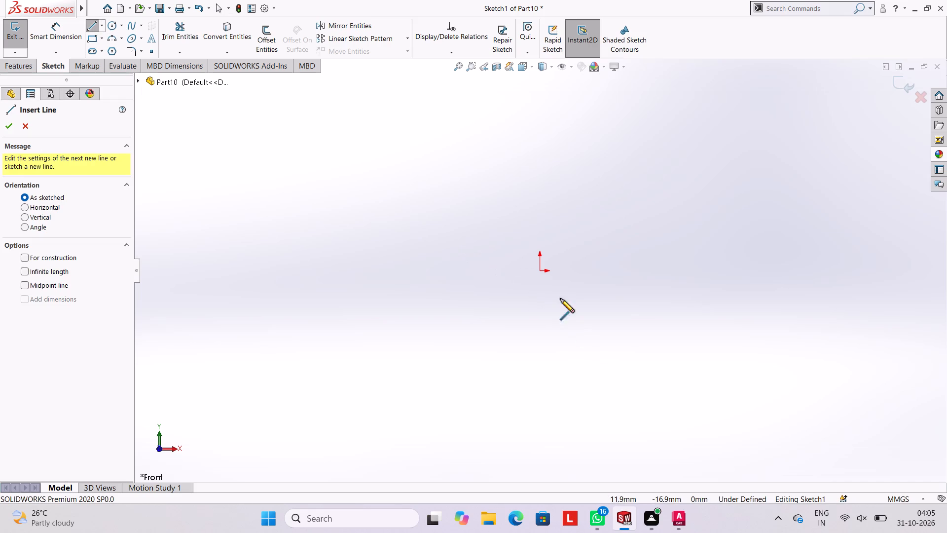
{"action": "left_click", "coordinate": [540, 271]}
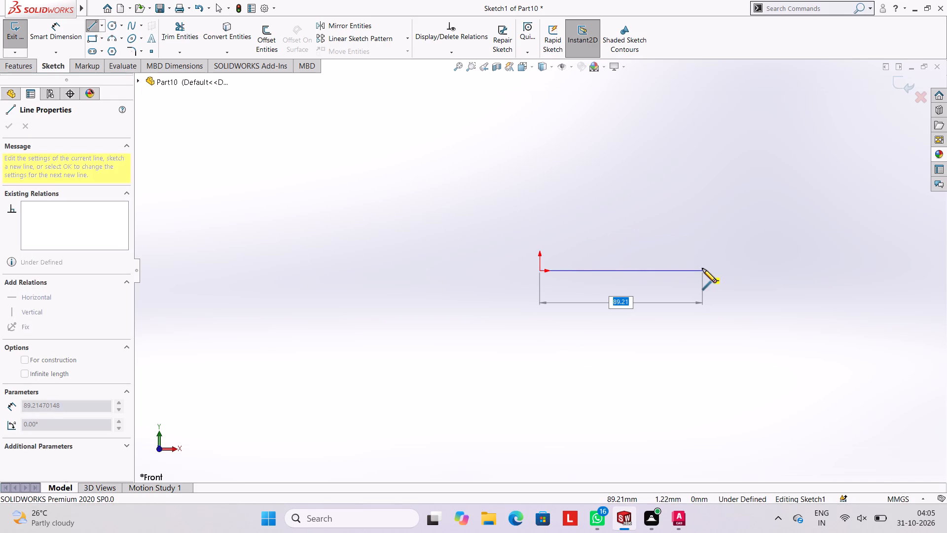
{"action": "type", "text": "125"}
{"action": "key", "text": "Return"}
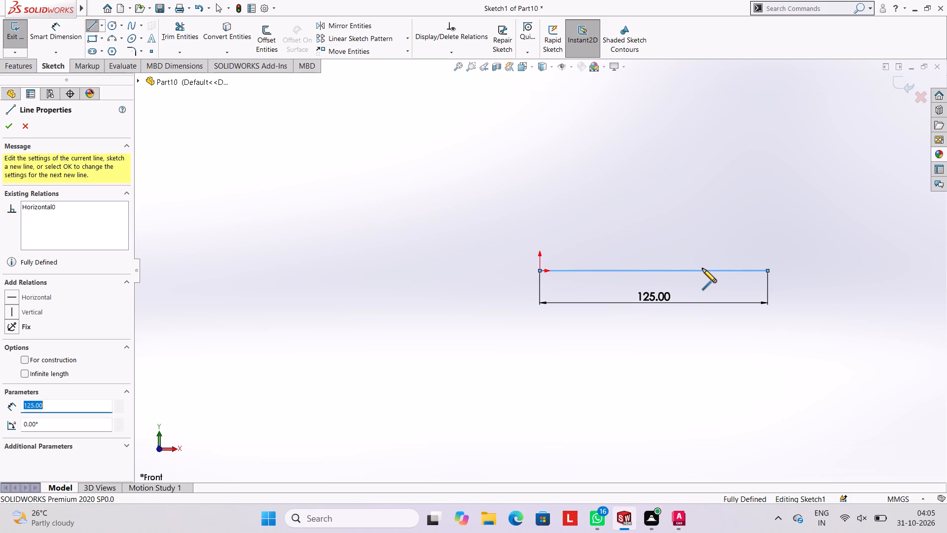
{"action": "key", "text": "Escape"}
{"action": "key", "text": "Escape"}
{"action": "key", "text": "Escape"}
{"action": "key", "text": "Escape"}
{"action": "key", "text": "Escape"}
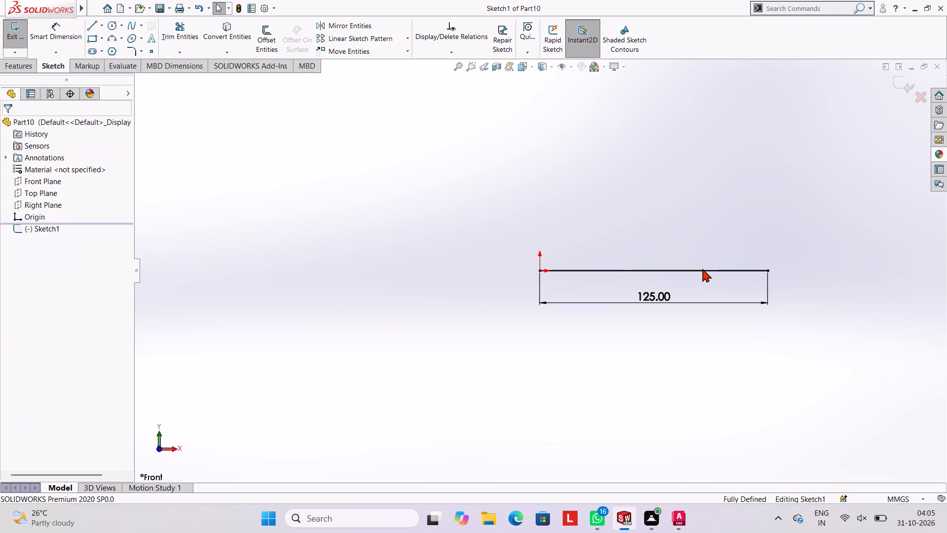
Sketch a vertical line 42.5 mm long upward from the far end of the 125 mm base line.
{"action": "left_click", "coordinate": [94, 19]}
{"action": "left_click", "coordinate": [94, 22]}
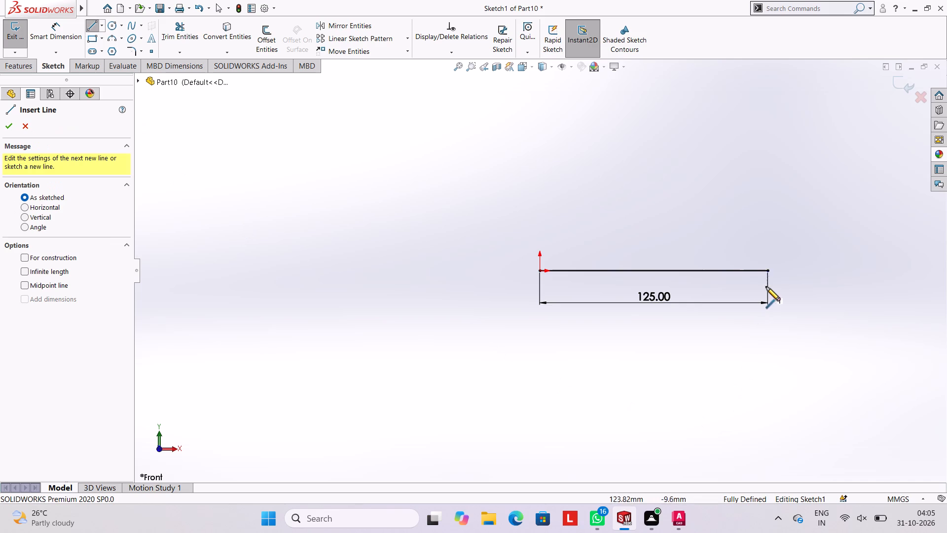
{"action": "left_click", "coordinate": [766, 270]}
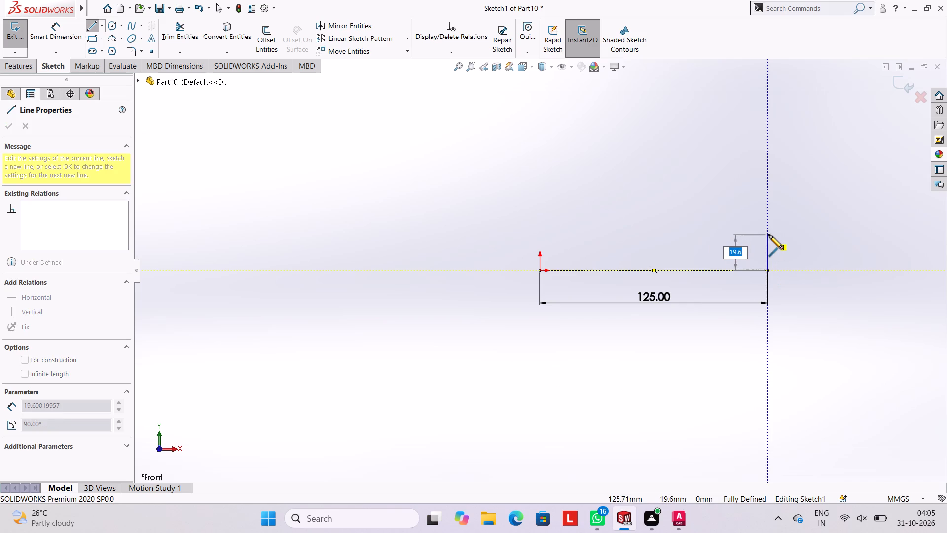
{"action": "type", "text": "42.5"}
{"action": "key", "text": "Return"}
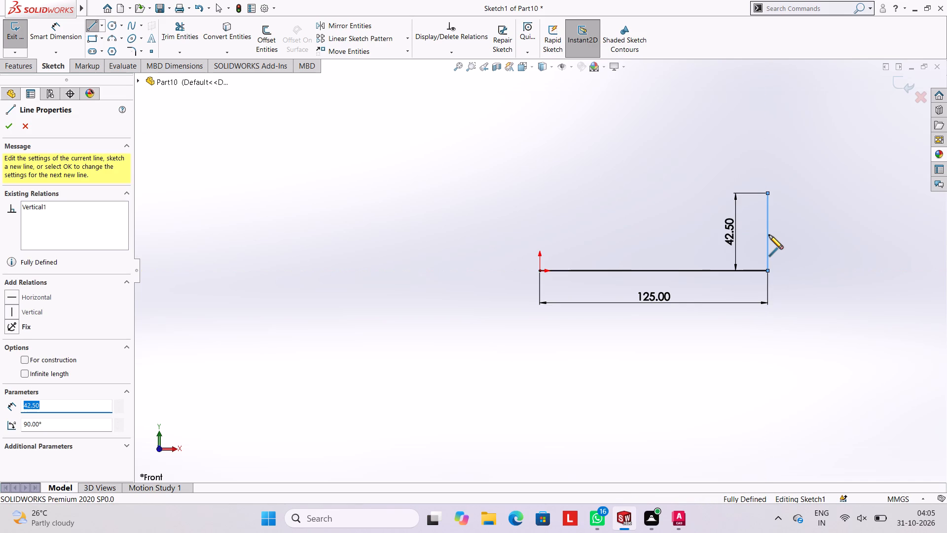
{"action": "key", "text": "Escape"}
{"action": "key", "text": "Escape"}
{"action": "key", "text": "Escape"}
{"action": "key", "text": "Escape"}
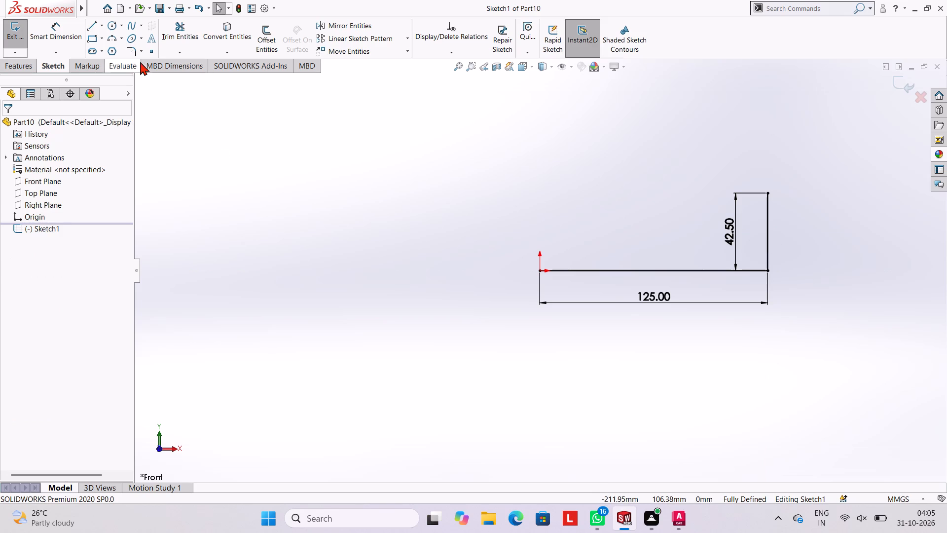
Sketch a vertical line 85 mm long upward from the origin.
{"action": "left_click", "coordinate": [89, 24]}
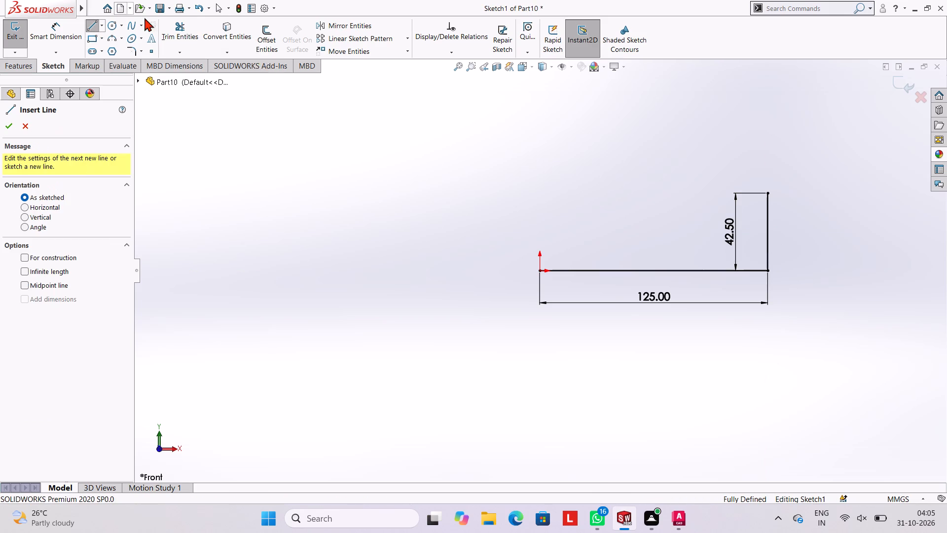
{"action": "left_click", "coordinate": [539, 271]}
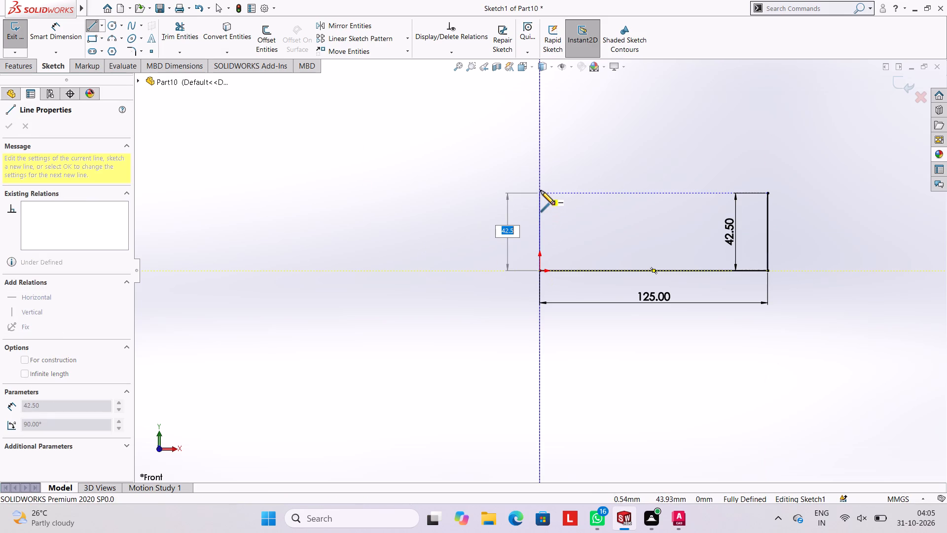
{"action": "type", "text": "85"}
{"action": "key", "text": "Return"}
{"action": "key", "text": "Escape"}
{"action": "key", "text": "Escape"}
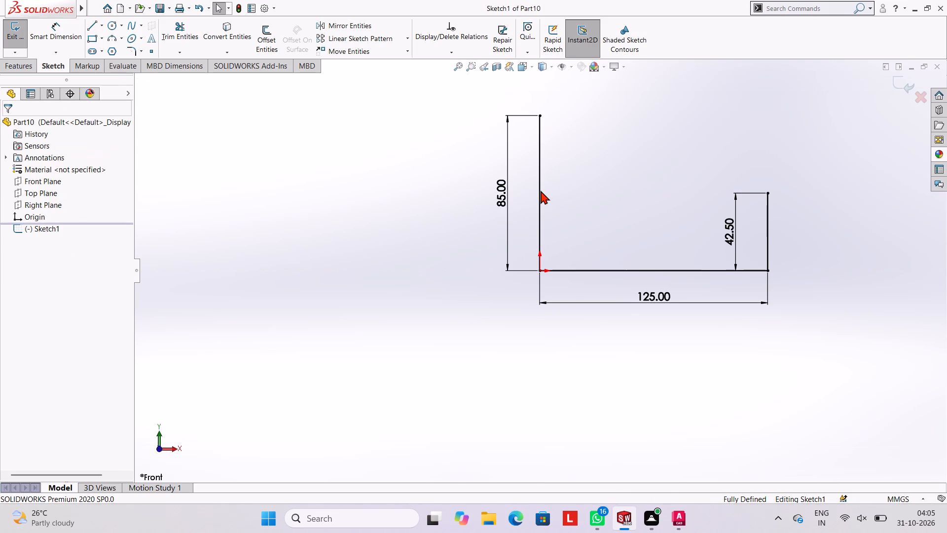
{"action": "key", "text": "Escape"}
Sketch a horizontal line 16 mm long from the top of the 85 mm line, toward the 42.5 mm line's side.
{"action": "left_click", "coordinate": [84, 25]}
{"action": "left_click", "coordinate": [91, 23]}
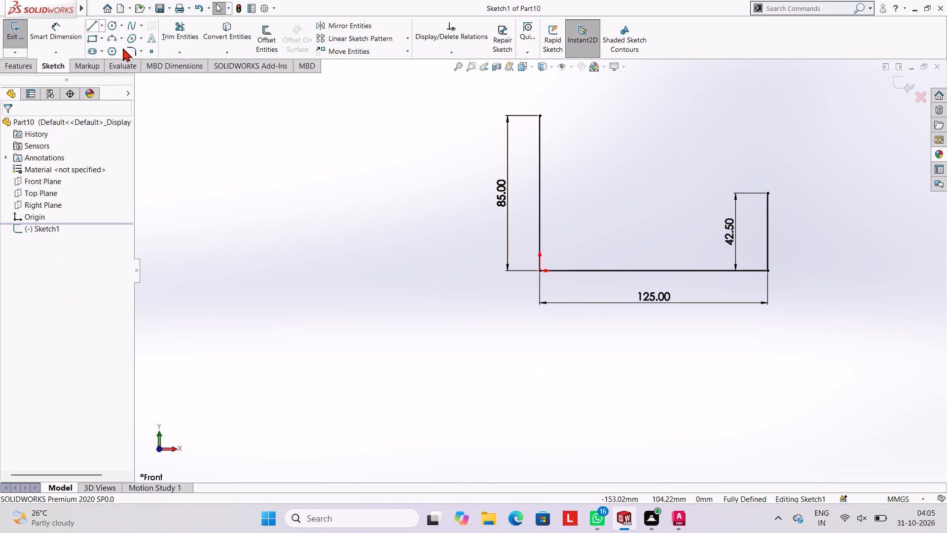
{"action": "left_click", "coordinate": [540, 114]}
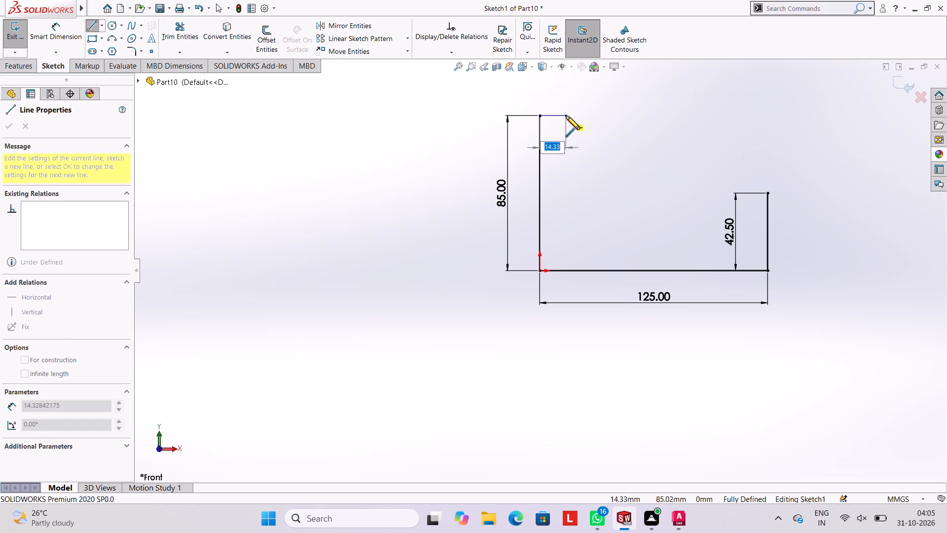
{"action": "type", "text": "16"}
{"action": "key", "text": "Return"}
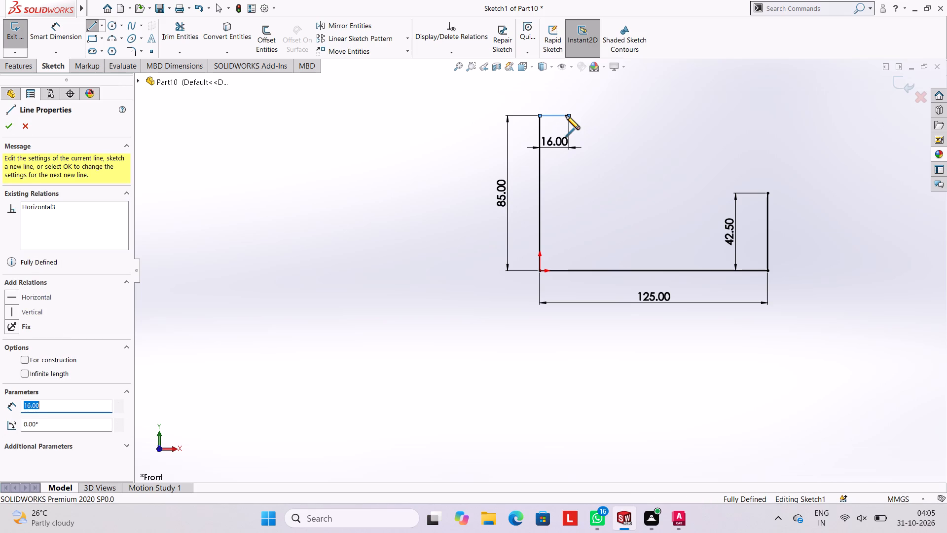
{"action": "key", "text": "Escape"}
{"action": "key", "text": "Escape"}
{"action": "key", "text": "Escape"}
{"action": "key", "text": "Escape"}
{"action": "key", "text": "Escape"}
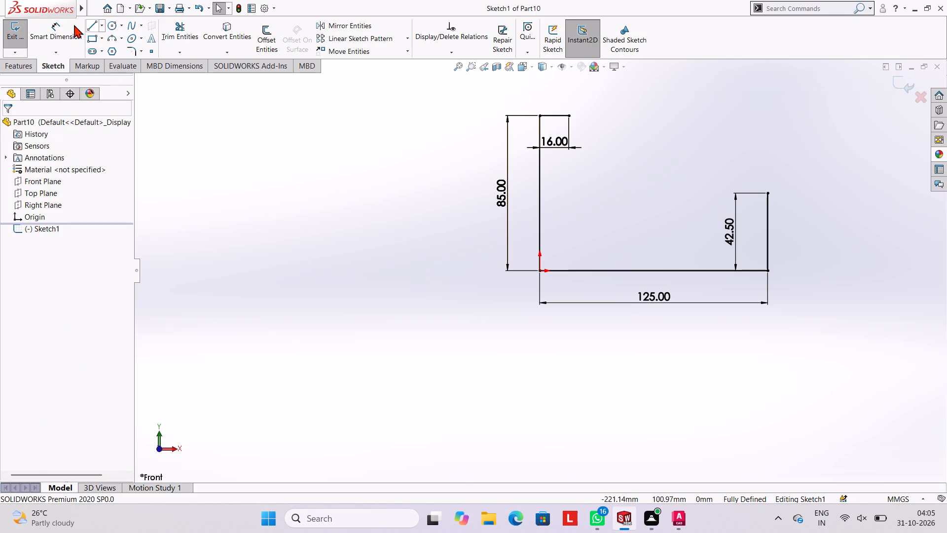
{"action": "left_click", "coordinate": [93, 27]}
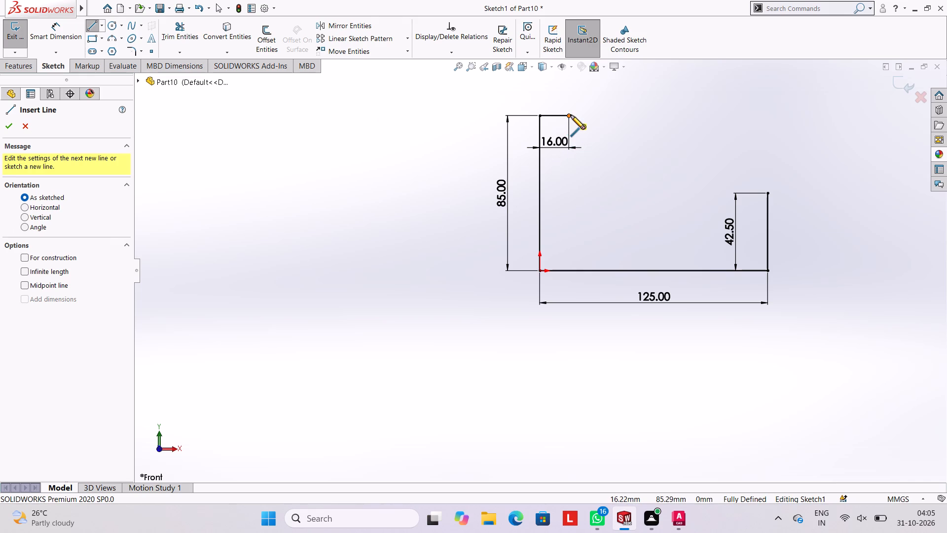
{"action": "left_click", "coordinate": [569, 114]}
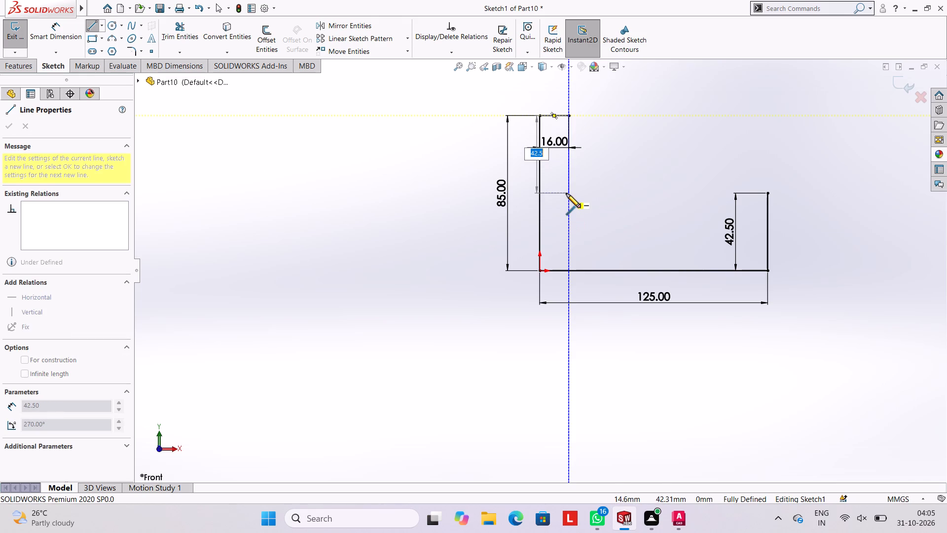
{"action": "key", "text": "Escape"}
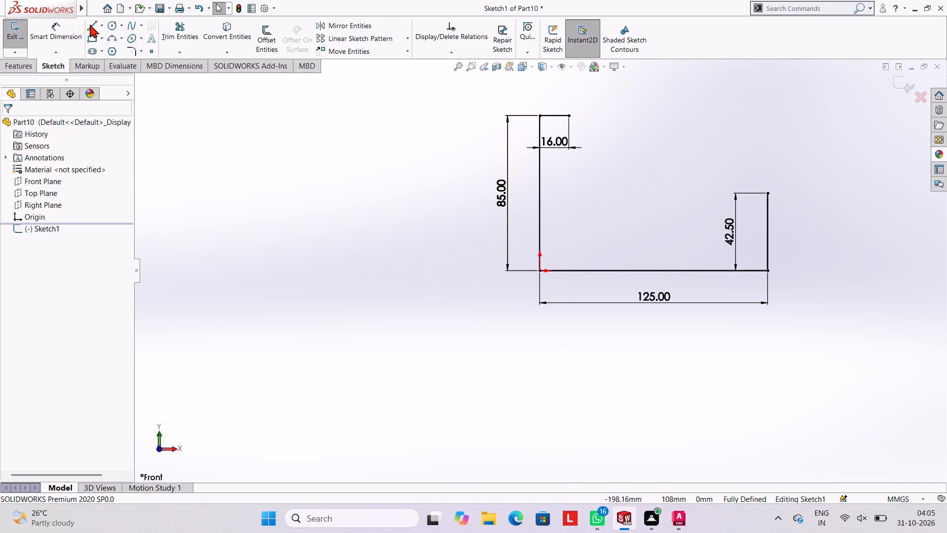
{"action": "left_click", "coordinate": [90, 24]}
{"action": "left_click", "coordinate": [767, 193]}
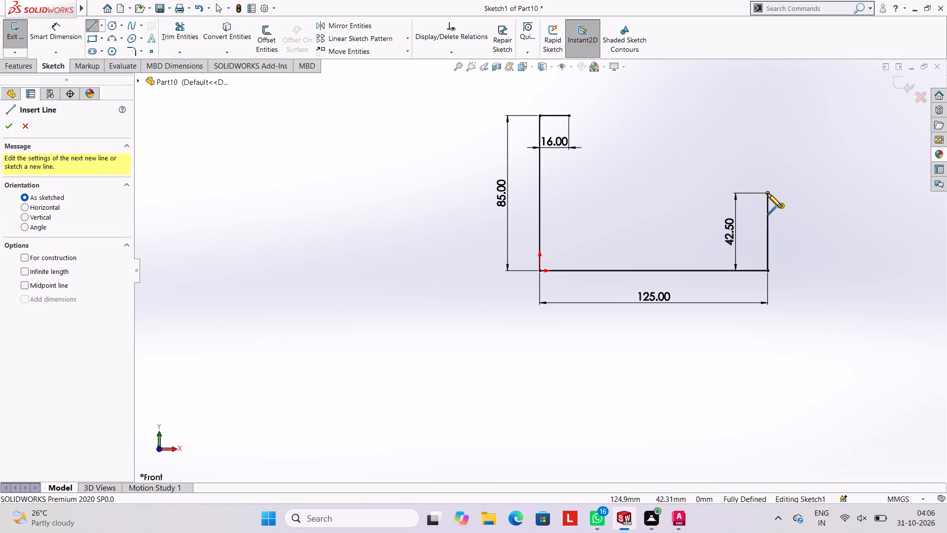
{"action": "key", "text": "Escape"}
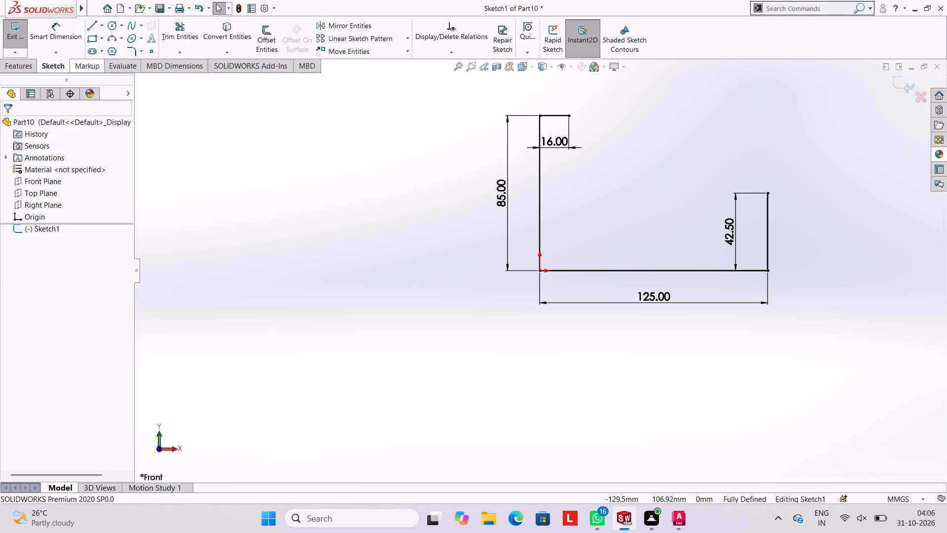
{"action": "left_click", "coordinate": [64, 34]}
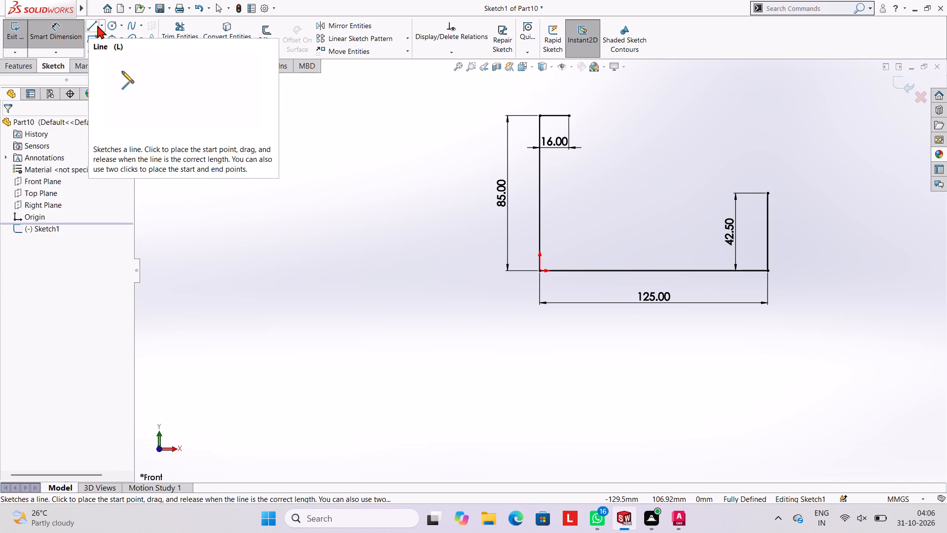
Sketch a vertical line down from the free end of the 16 mm line to just below the base line.
{"action": "left_click", "coordinate": [96, 25]}
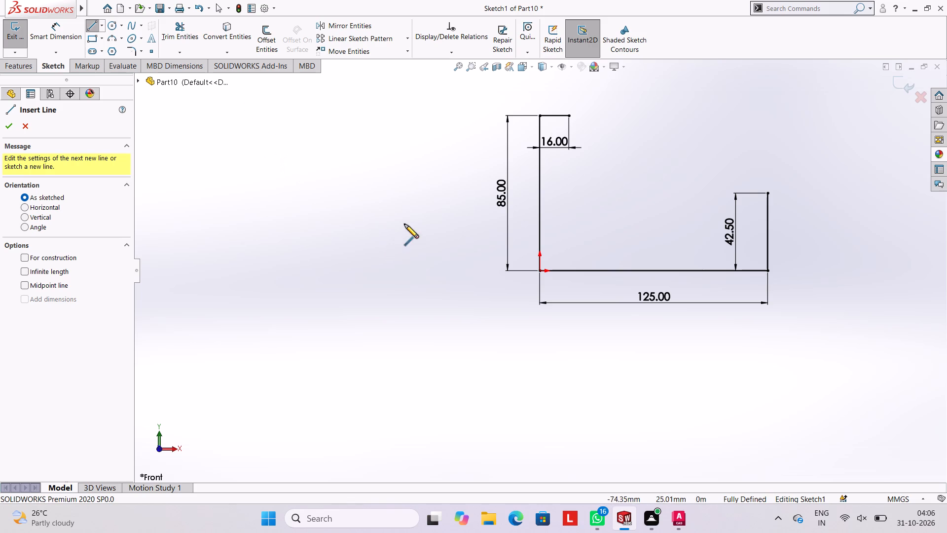
{"action": "left_click", "coordinate": [569, 117]}
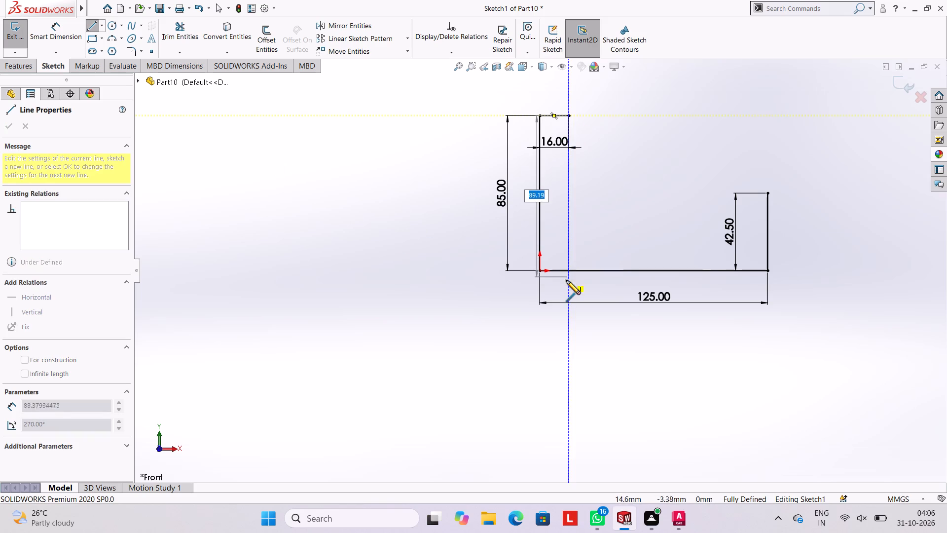
{"action": "left_click", "coordinate": [569, 280]}
{"action": "key", "text": "Escape"}
{"action": "key", "text": "Escape"}
{"action": "key", "text": "Escape"}
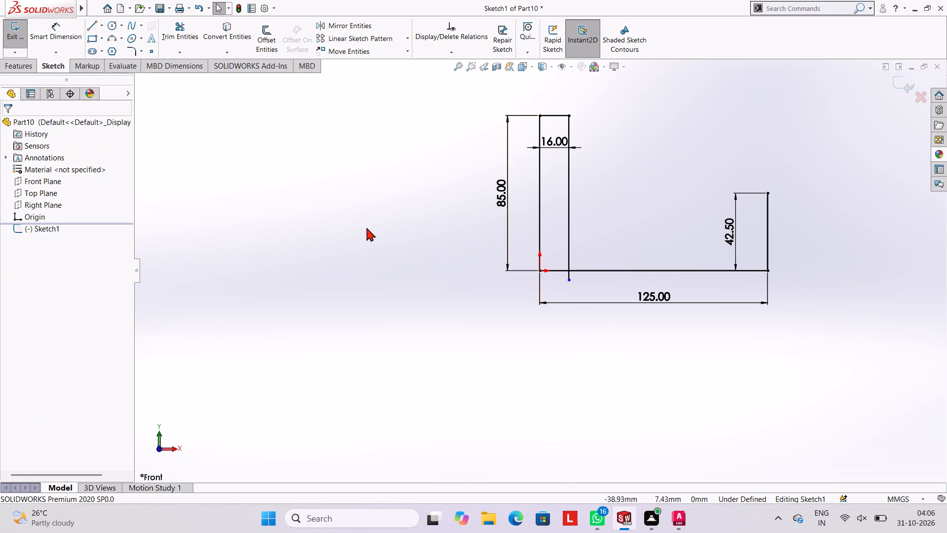
Sketch a horizontal line from the top of the 42.5 mm line across both tall vertical lines, ending beyond the 85 mm line.
{"action": "left_click", "coordinate": [94, 26]}
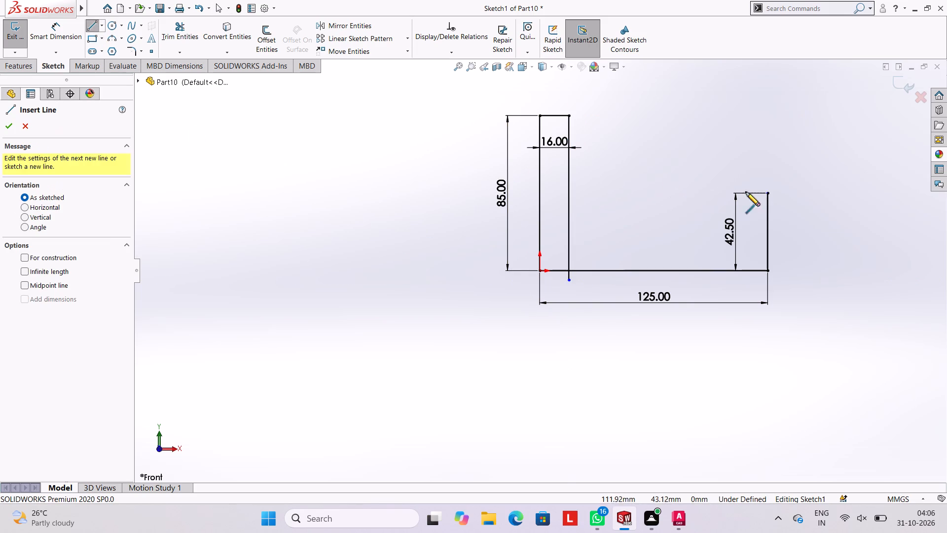
{"action": "left_click", "coordinate": [770, 194]}
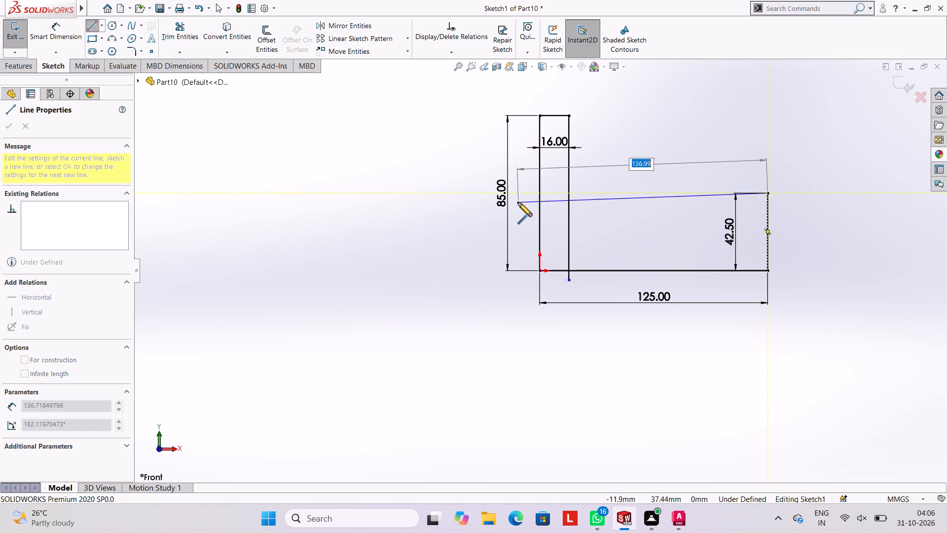
{"action": "left_click", "coordinate": [488, 192]}
{"action": "key", "text": "Escape"}
{"action": "key", "text": "Escape"}
{"action": "key", "text": "Escape"}
Trim the overhanging and inner segments of the two crossing lines to the closest intersection, leaving a closed L-shaped profile.
{"action": "left_click", "coordinate": [185, 28]}
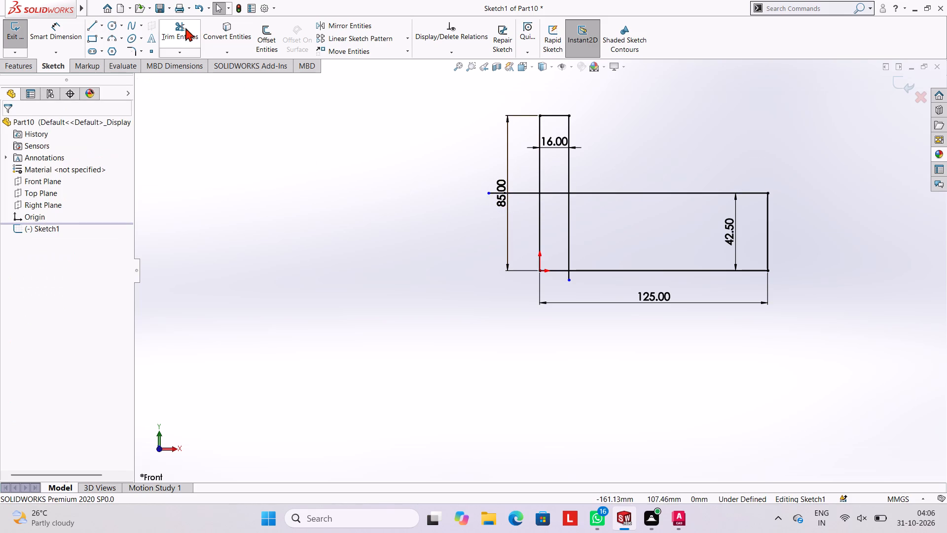
{"action": "left_click", "coordinate": [522, 193]}
{"action": "left_click", "coordinate": [557, 193]}
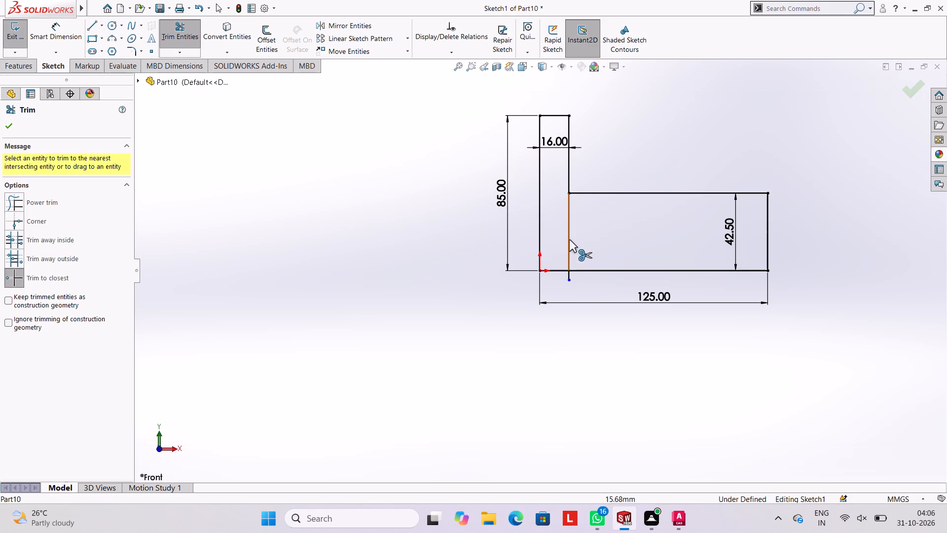
{"action": "left_click", "coordinate": [568, 280]}
{"action": "left_click", "coordinate": [566, 250]}
{"action": "scroll", "coordinate": [562, 186], "scroll_direction": "down", "scroll_amount": 3}
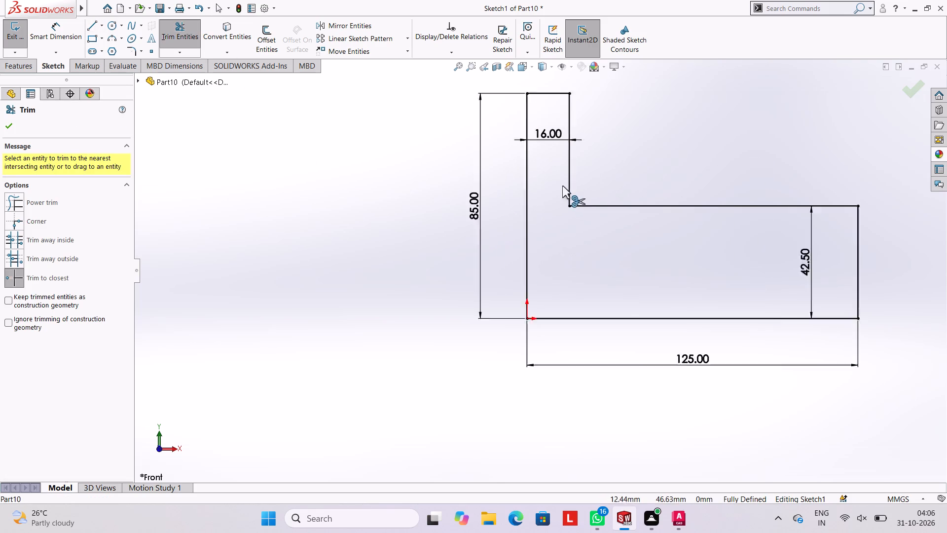
{"action": "scroll", "coordinate": [562, 186], "scroll_direction": "down", "scroll_amount": 2}
{"action": "scroll", "coordinate": [780, 317], "scroll_direction": "up", "scroll_amount": 4}
{"action": "scroll", "coordinate": [798, 286], "scroll_direction": "down", "scroll_amount": 3}
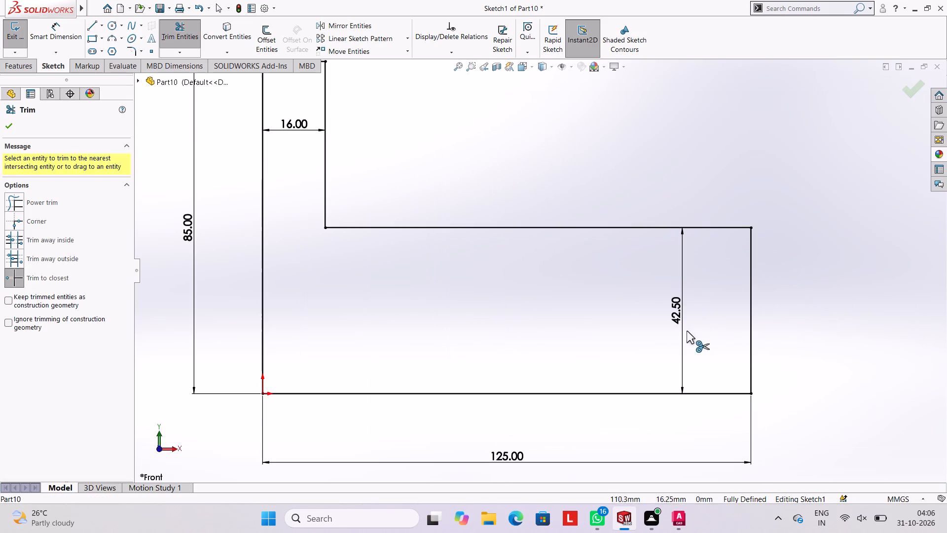
Extrude the closed L-shaped profile 100 mm as a blind boss in the reversed direction, behind the Front Plane.
{"action": "scroll", "coordinate": [674, 328], "scroll_direction": "up", "scroll_amount": 5}
{"action": "key", "text": "Escape"}
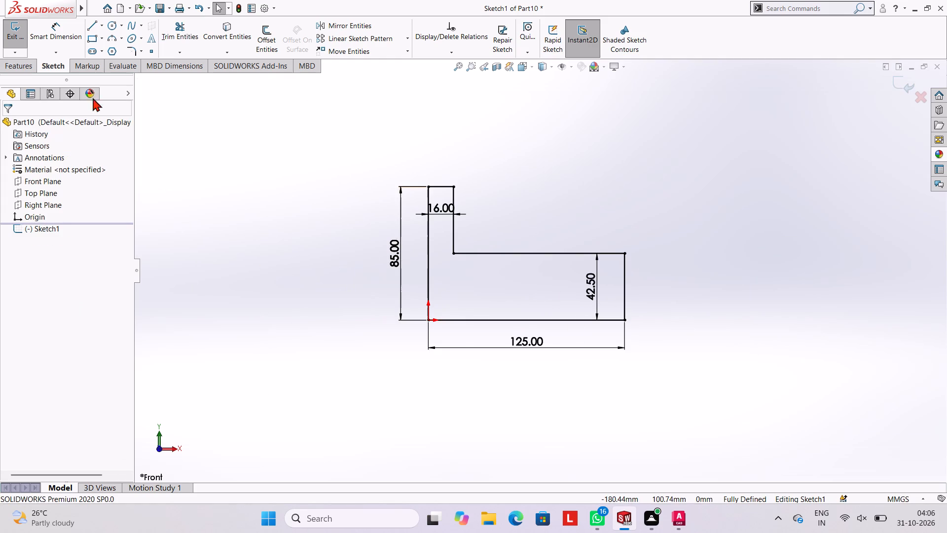
{"action": "left_click", "coordinate": [20, 67]}
{"action": "left_click", "coordinate": [3, 26]}
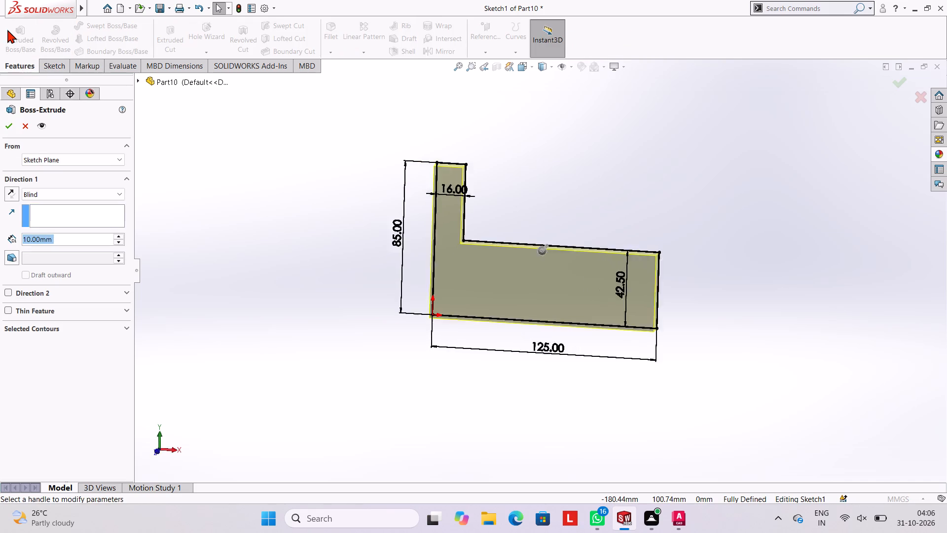
{"action": "type", "text": "100"}
{"action": "key", "text": "Return"}
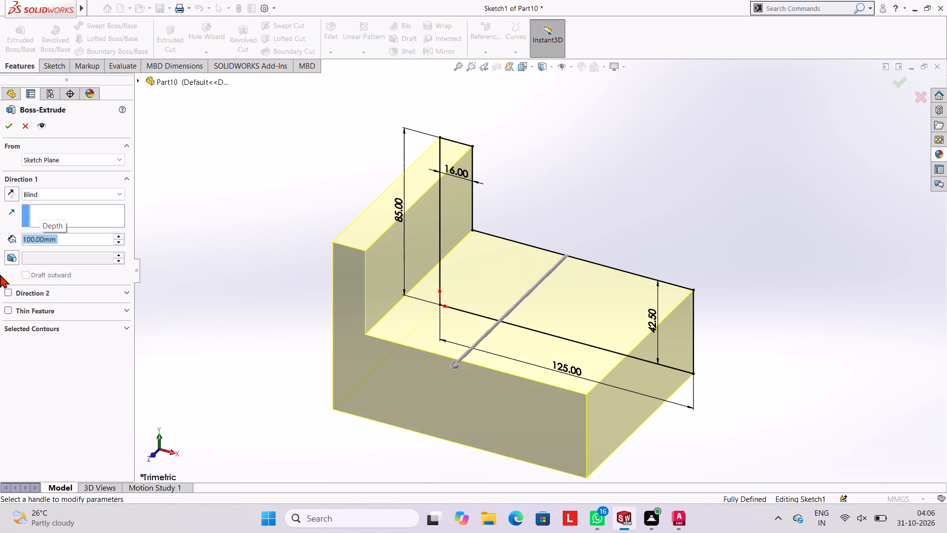
{"action": "left_click", "coordinate": [13, 191]}
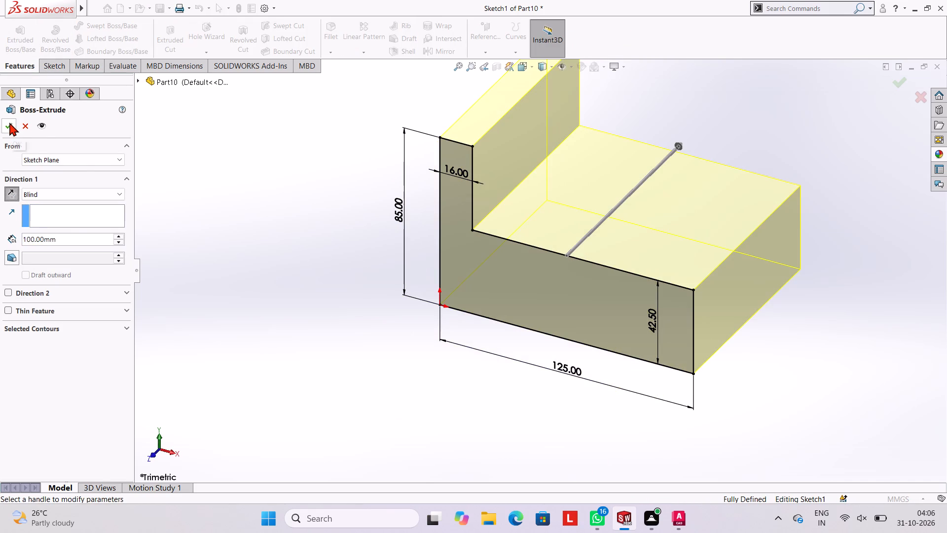
{"action": "left_click", "coordinate": [9, 122]}
{"action": "left_click", "coordinate": [294, 140]}
Start a new sketch on the inner vertical face of the upright leg, above the base block.
{"action": "middle_click_drag", "start_coordinate": [375, 209], "coordinate": [450, 155]}
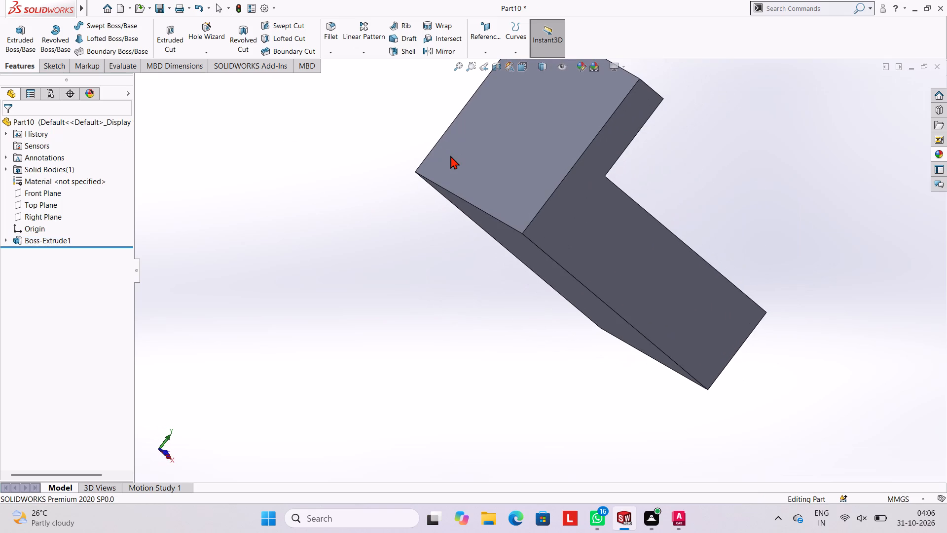
{"action": "middle_click_drag", "start_coordinate": [617, 158], "coordinate": [572, 149]}
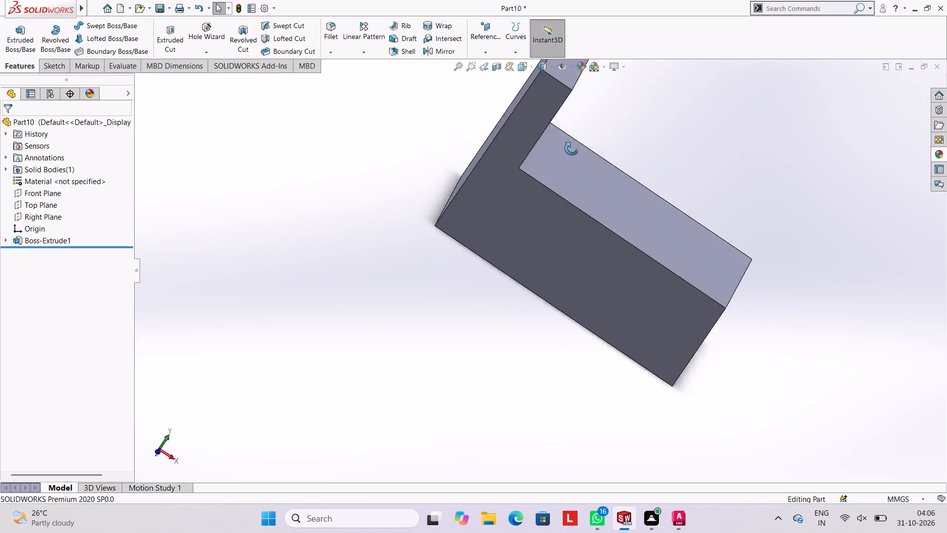
{"action": "middle_click_drag", "start_coordinate": [572, 149], "coordinate": [530, 127]}
{"action": "left_click", "coordinate": [540, 119]}
{"action": "left_click", "coordinate": [583, 90]}
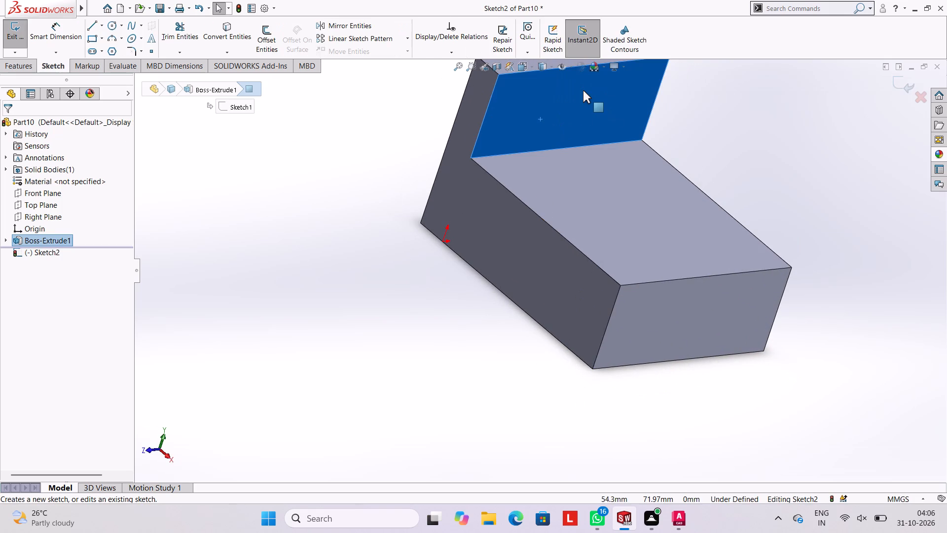
{"action": "key", "text": "ctrl+8"}
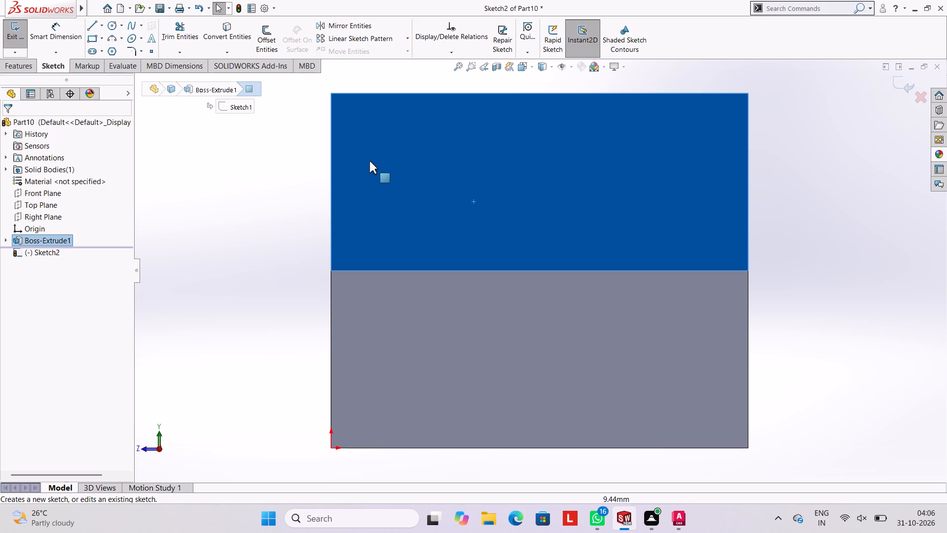
Sketch a 14 mm diameter circle near the face's upper corner, centred about 13 mm from the origin-side edge.
{"action": "left_click", "coordinate": [111, 23]}
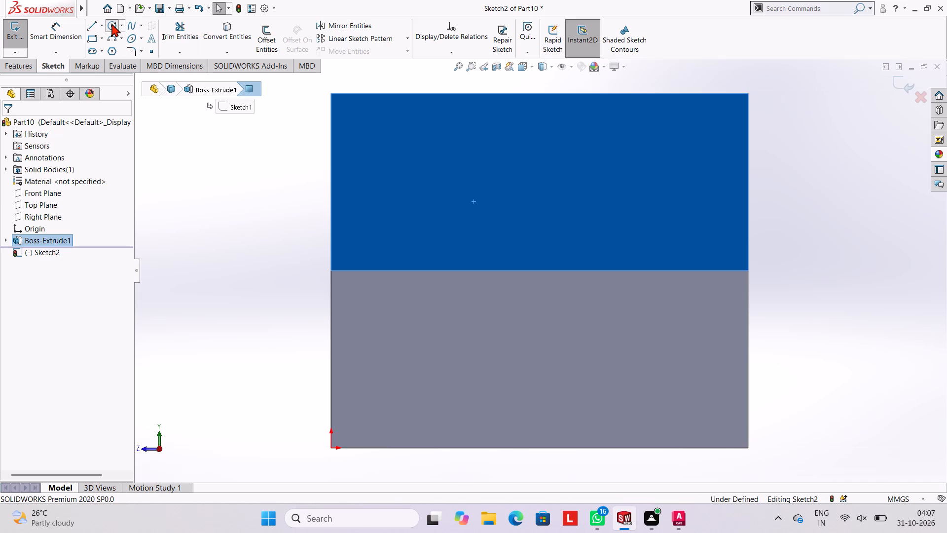
{"action": "left_click", "coordinate": [384, 148]}
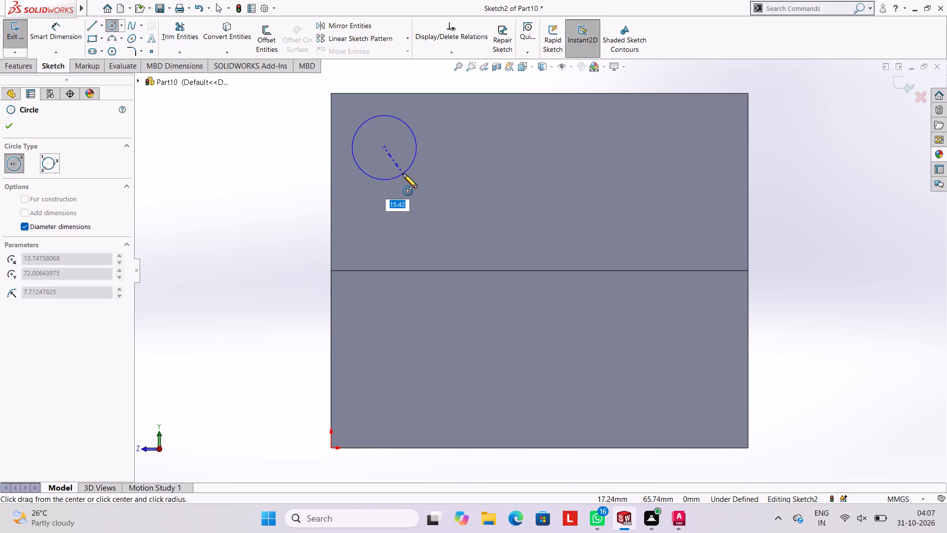
{"action": "type", "text": "14"}
{"action": "key", "text": "Return"}
{"action": "key", "text": "Escape"}
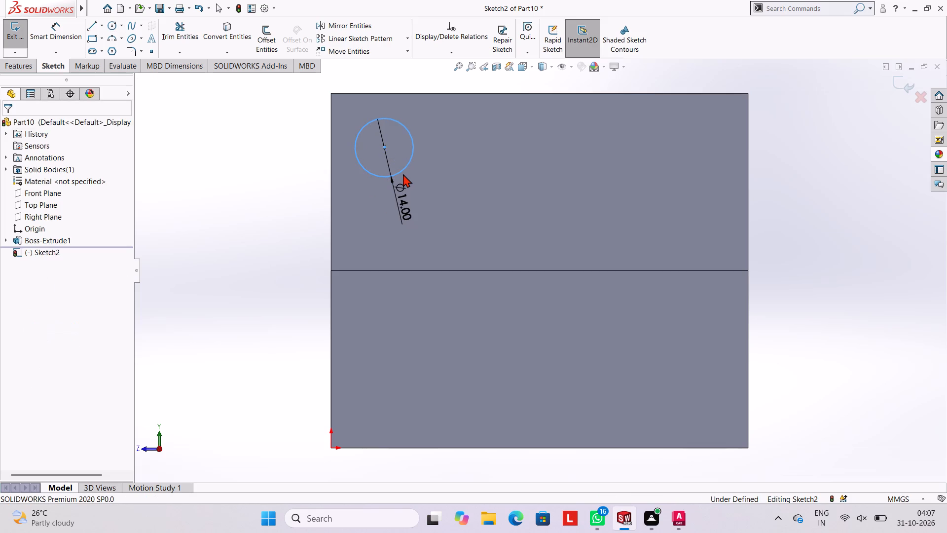
{"action": "key", "text": "Escape"}
{"action": "key", "text": "Escape"}
{"action": "key", "text": "Escape"}
{"action": "key", "text": "Escape"}
{"action": "key", "text": "Escape"}
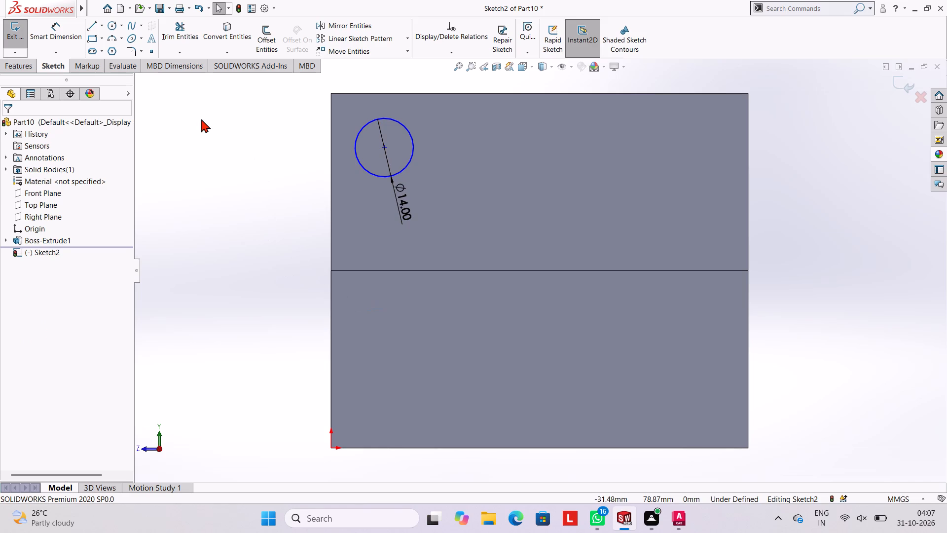
Dimension the circle's centre 17 mm below the top edge of the face.
{"action": "left_click", "coordinate": [70, 44]}
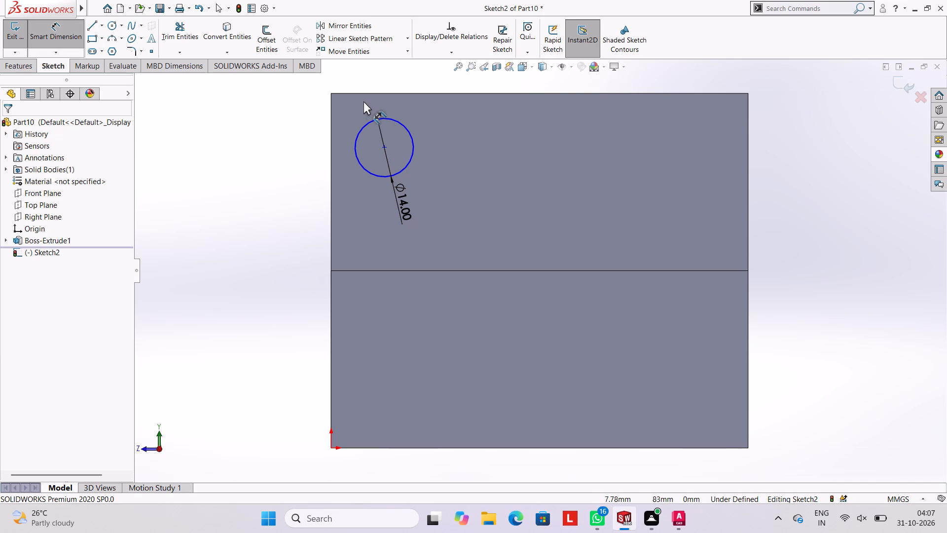
{"action": "left_click", "coordinate": [377, 95]}
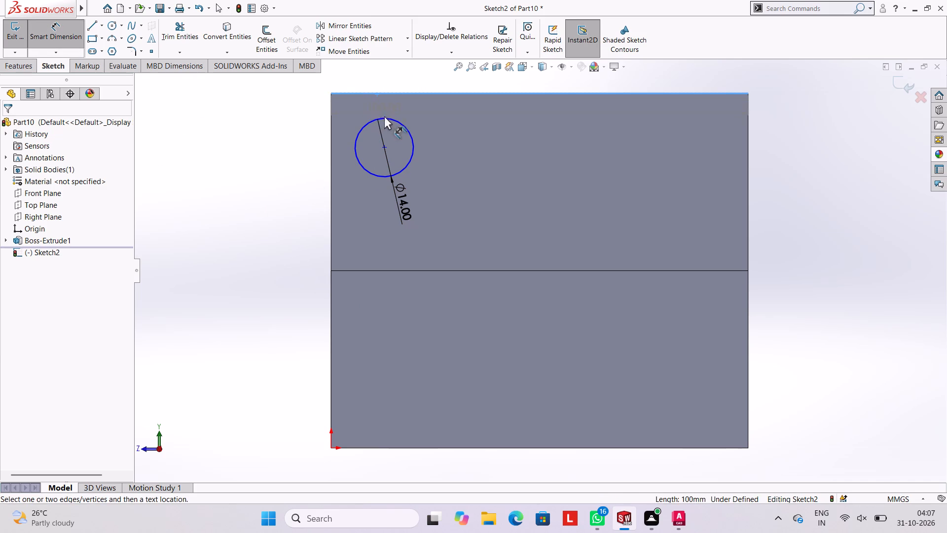
{"action": "left_click", "coordinate": [385, 147]}
{"action": "left_click", "coordinate": [283, 129]}
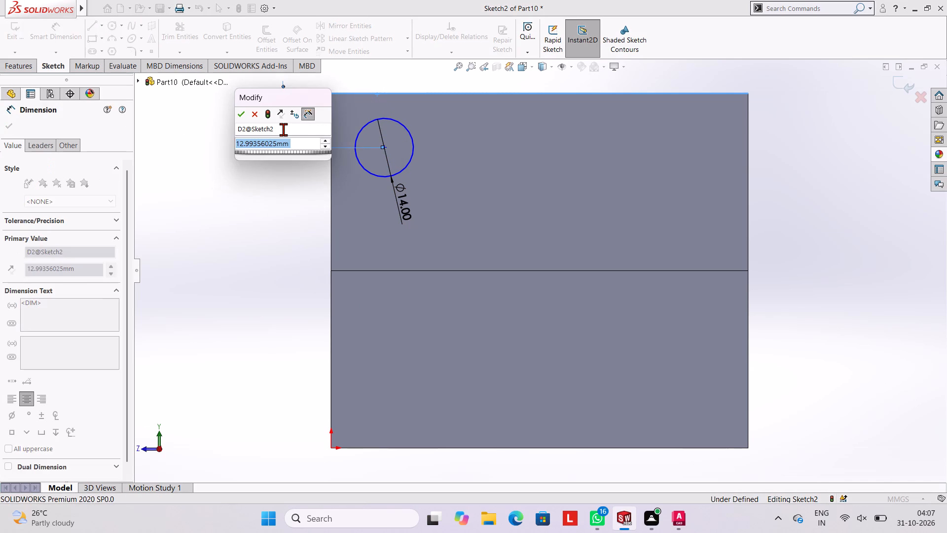
{"action": "type", "text": "17"}
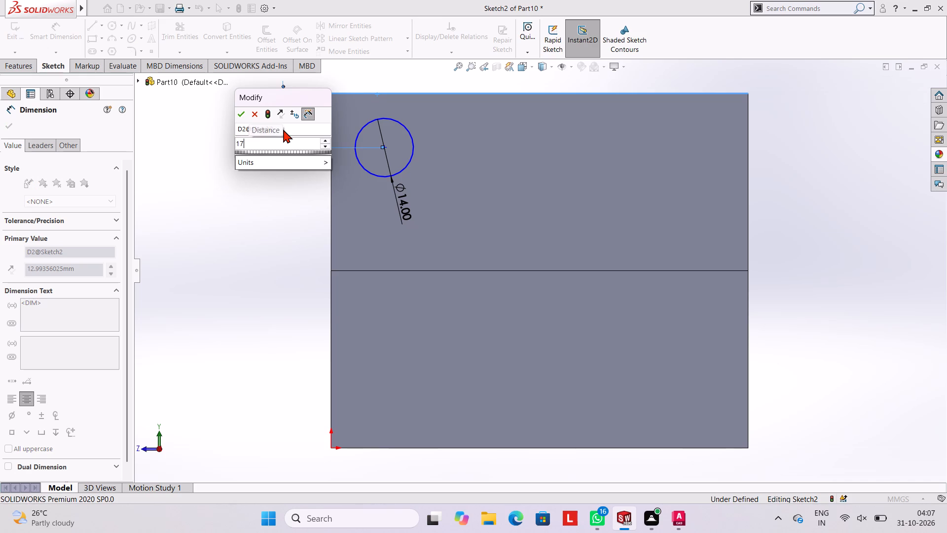
{"action": "key", "text": "Return"}
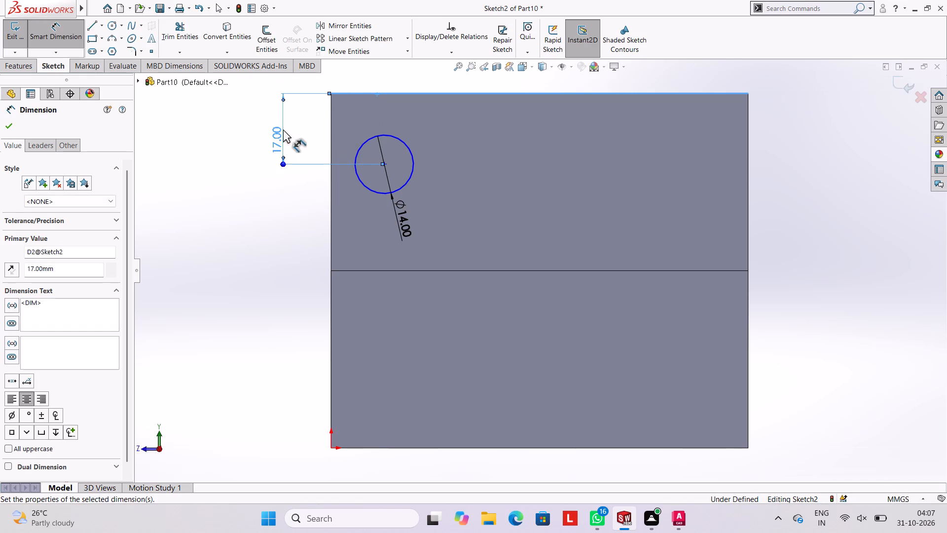
{"action": "key", "text": "Escape"}
{"action": "key", "text": "Escape"}
{"action": "key", "text": "Escape"}
{"action": "key", "text": "Escape"}
{"action": "key", "text": "Escape"}
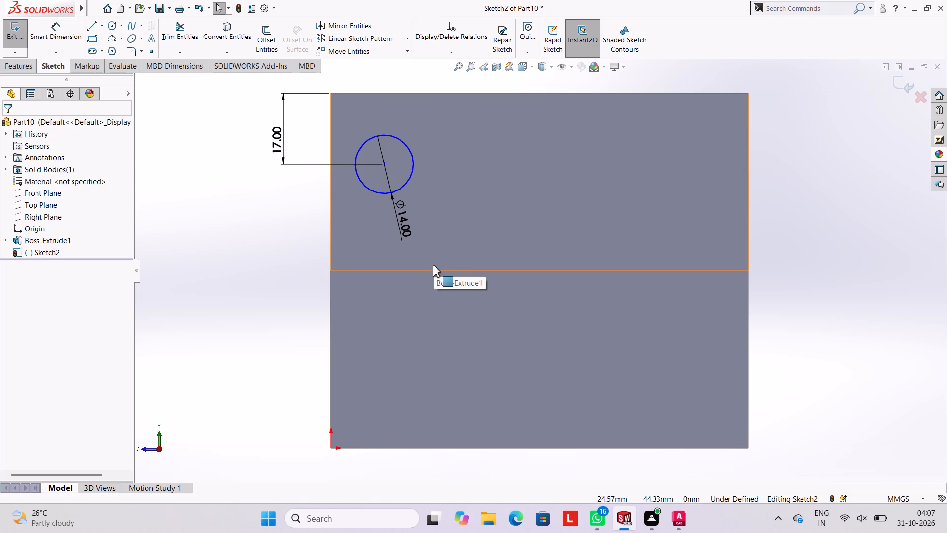
Sketch a second 14 mm diameter circle level with the first, centred about 82 mm from the origin-side edge.
{"action": "left_click", "coordinate": [94, 28]}
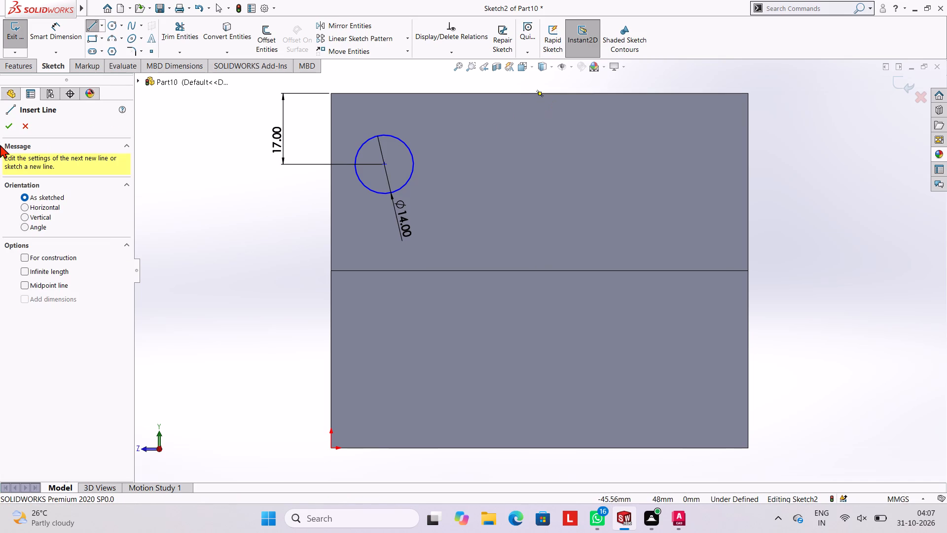
{"action": "left_click", "coordinate": [110, 26]}
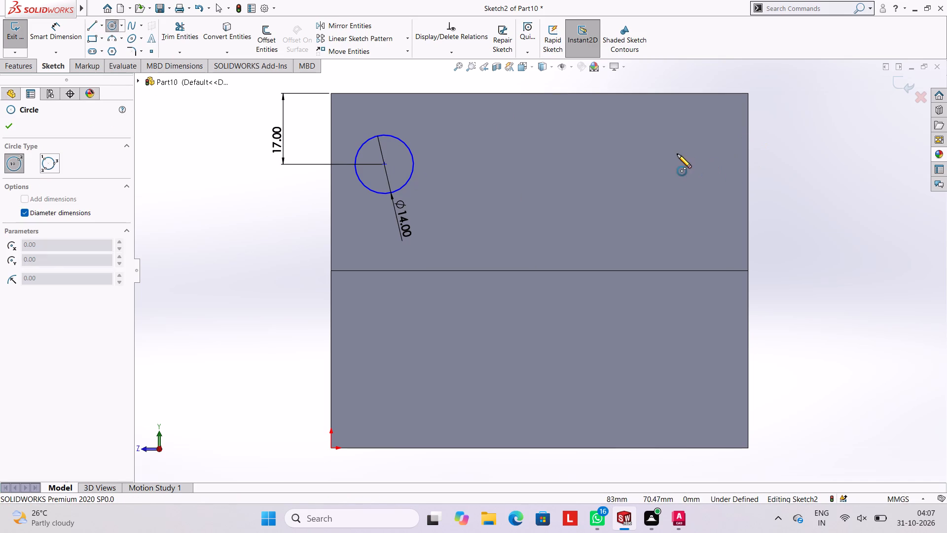
{"action": "left_click", "coordinate": [674, 163]}
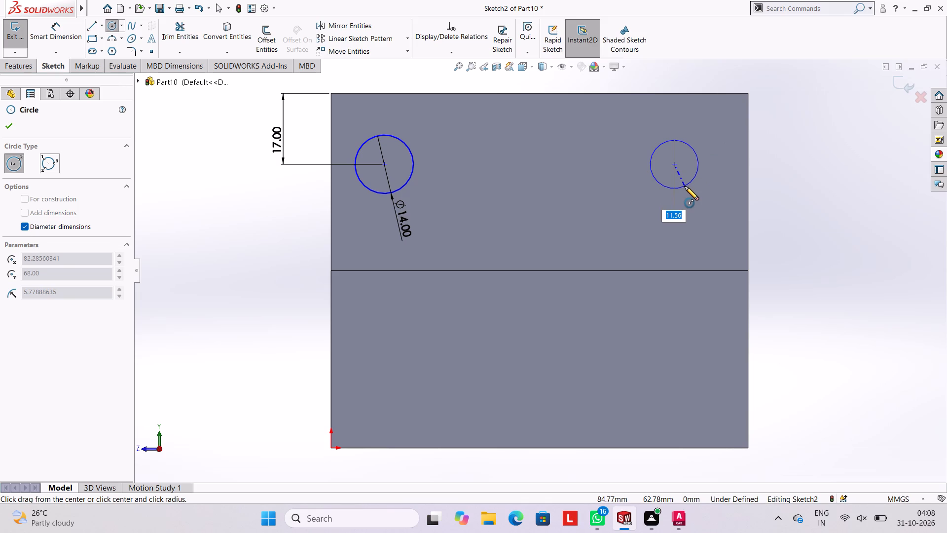
{"action": "type", "text": "14"}
{"action": "key", "text": "Return"}
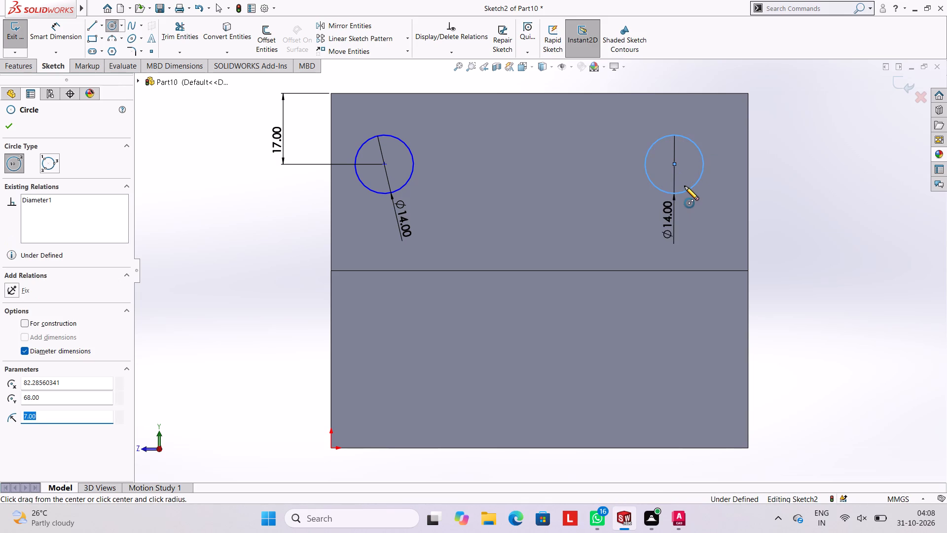
{"action": "key", "text": "Escape"}
{"action": "key", "text": "Escape"}
{"action": "key", "text": "Escape"}
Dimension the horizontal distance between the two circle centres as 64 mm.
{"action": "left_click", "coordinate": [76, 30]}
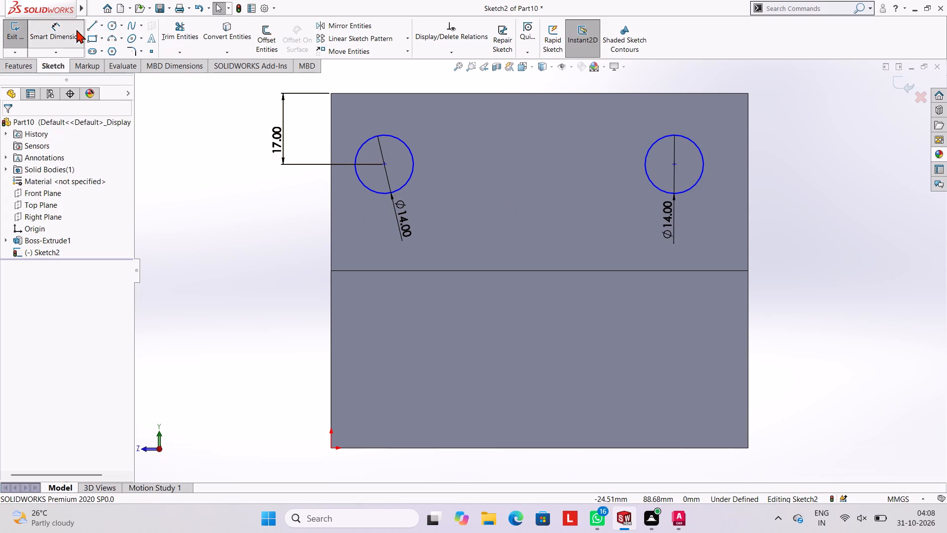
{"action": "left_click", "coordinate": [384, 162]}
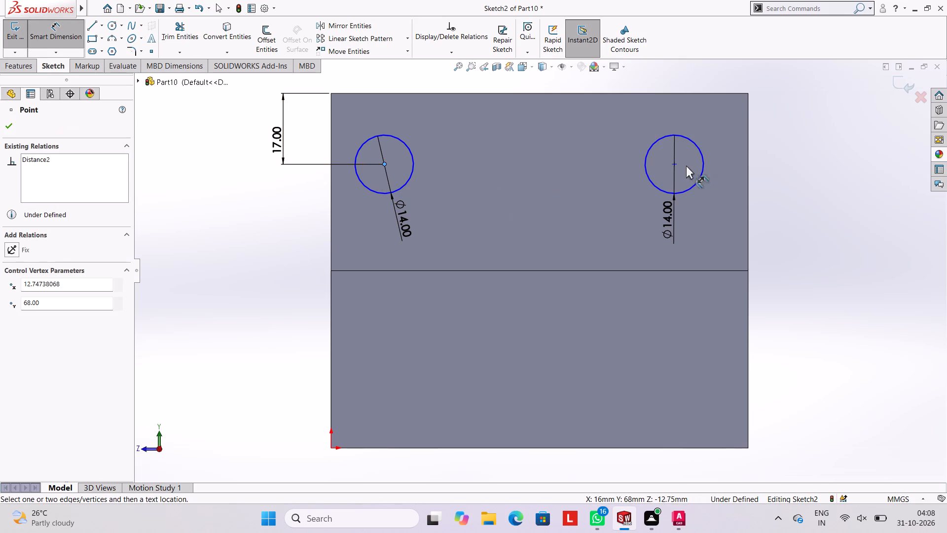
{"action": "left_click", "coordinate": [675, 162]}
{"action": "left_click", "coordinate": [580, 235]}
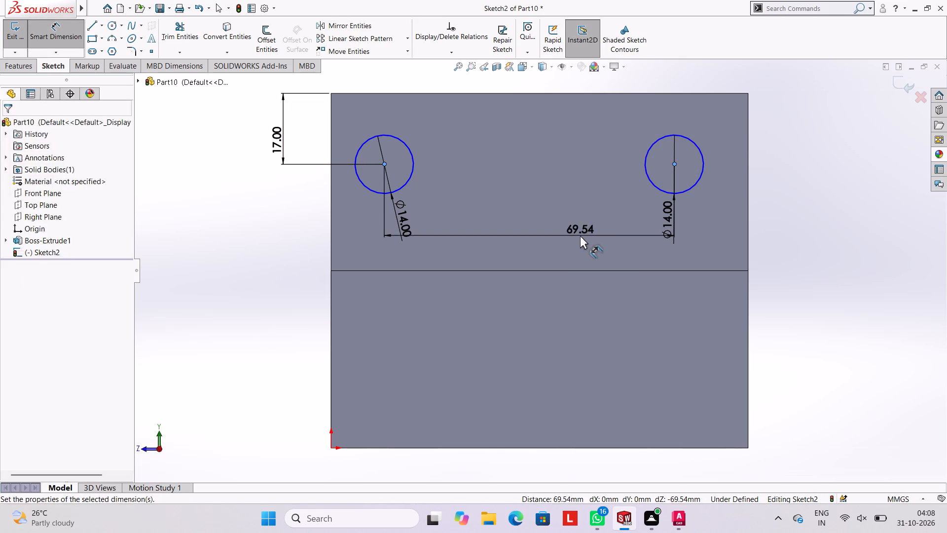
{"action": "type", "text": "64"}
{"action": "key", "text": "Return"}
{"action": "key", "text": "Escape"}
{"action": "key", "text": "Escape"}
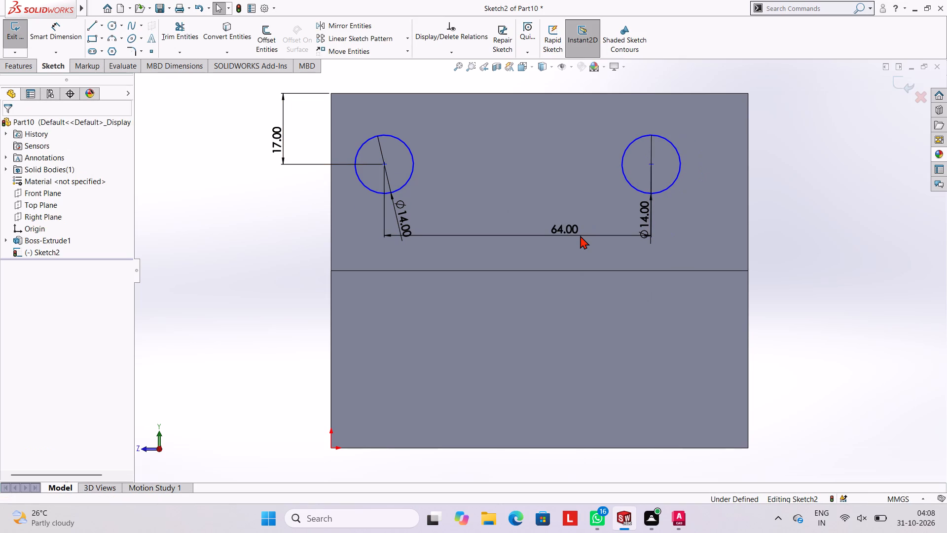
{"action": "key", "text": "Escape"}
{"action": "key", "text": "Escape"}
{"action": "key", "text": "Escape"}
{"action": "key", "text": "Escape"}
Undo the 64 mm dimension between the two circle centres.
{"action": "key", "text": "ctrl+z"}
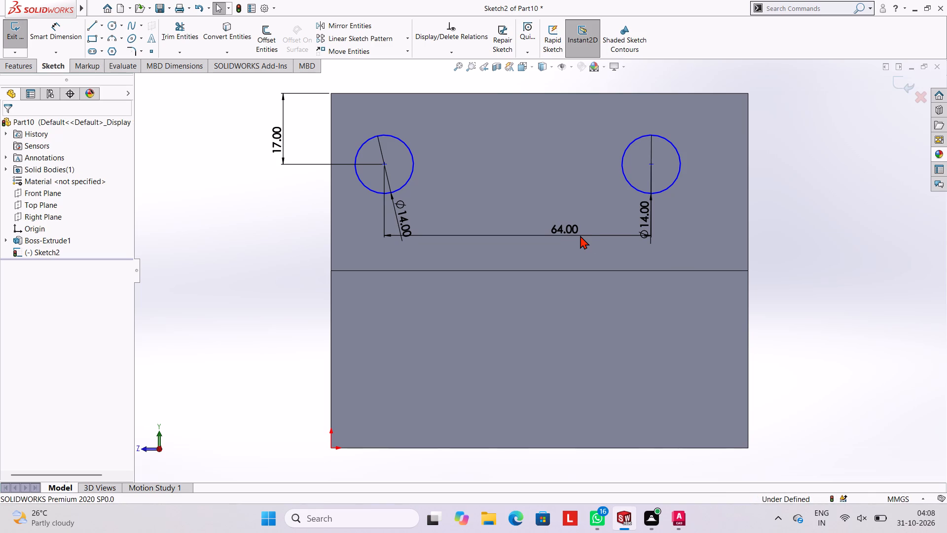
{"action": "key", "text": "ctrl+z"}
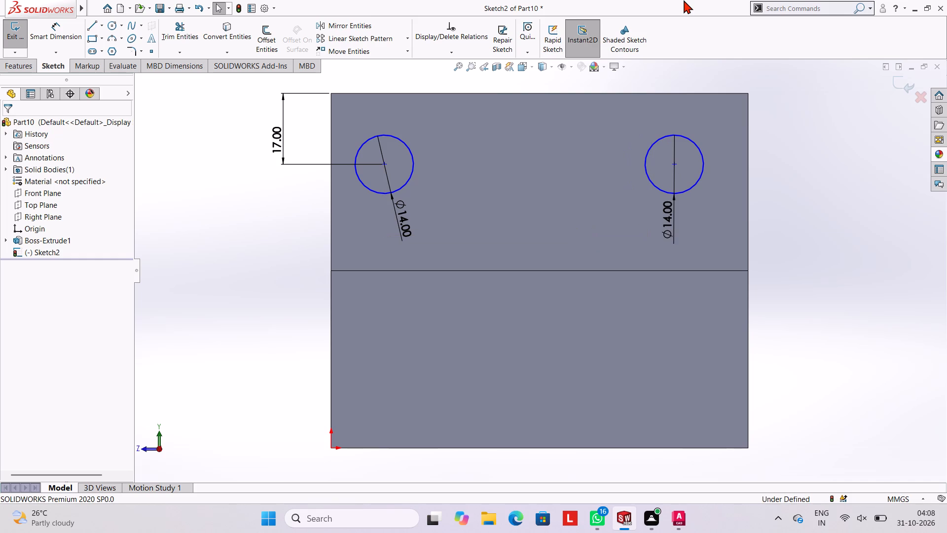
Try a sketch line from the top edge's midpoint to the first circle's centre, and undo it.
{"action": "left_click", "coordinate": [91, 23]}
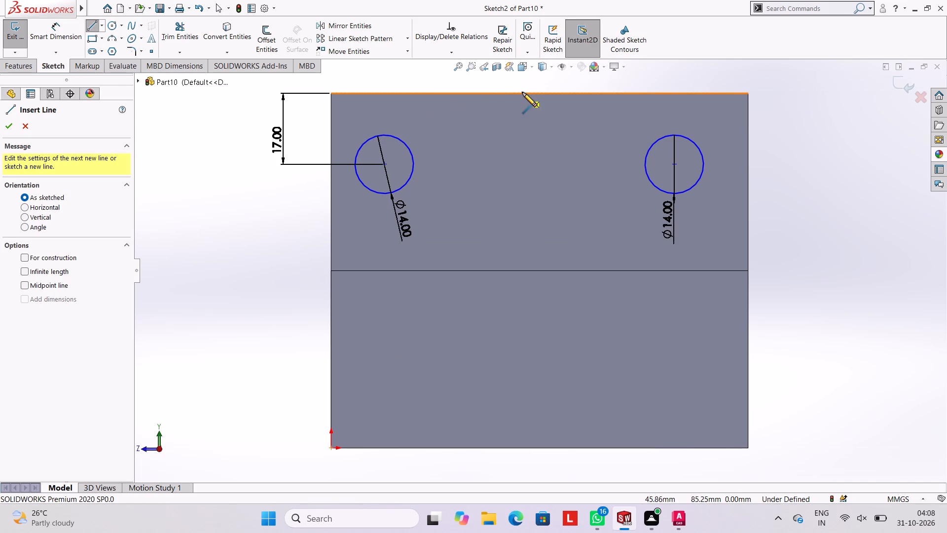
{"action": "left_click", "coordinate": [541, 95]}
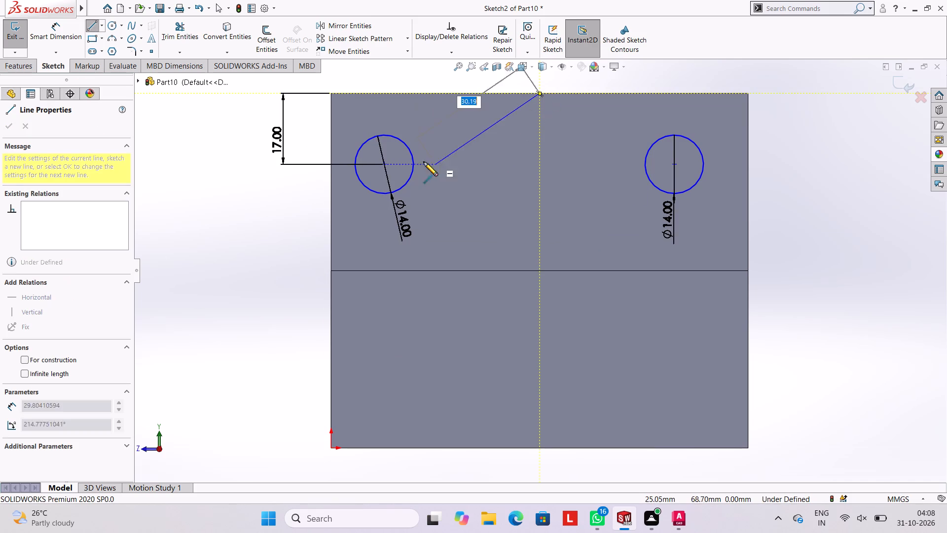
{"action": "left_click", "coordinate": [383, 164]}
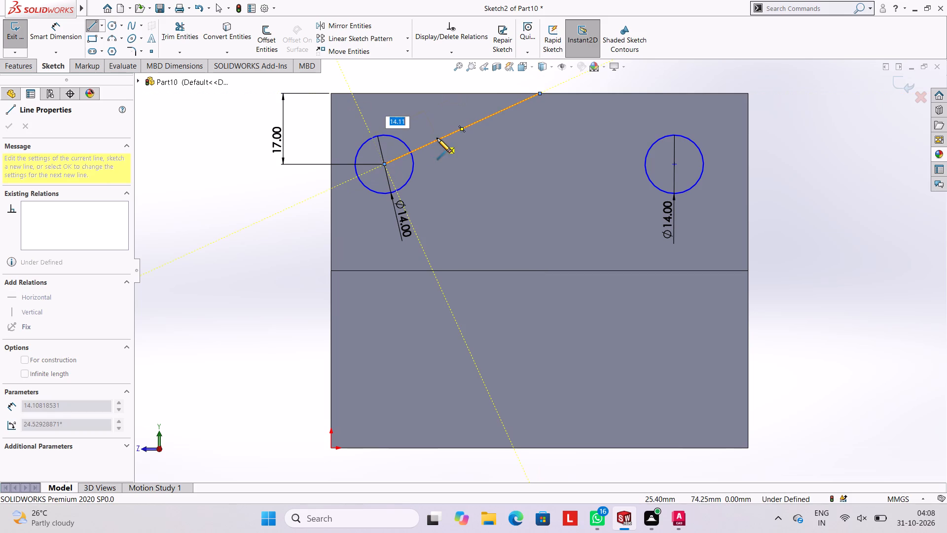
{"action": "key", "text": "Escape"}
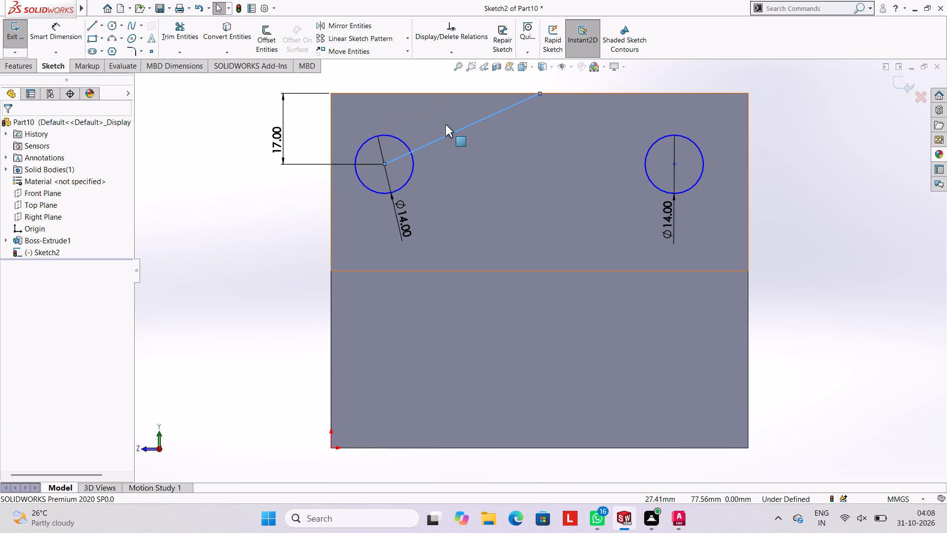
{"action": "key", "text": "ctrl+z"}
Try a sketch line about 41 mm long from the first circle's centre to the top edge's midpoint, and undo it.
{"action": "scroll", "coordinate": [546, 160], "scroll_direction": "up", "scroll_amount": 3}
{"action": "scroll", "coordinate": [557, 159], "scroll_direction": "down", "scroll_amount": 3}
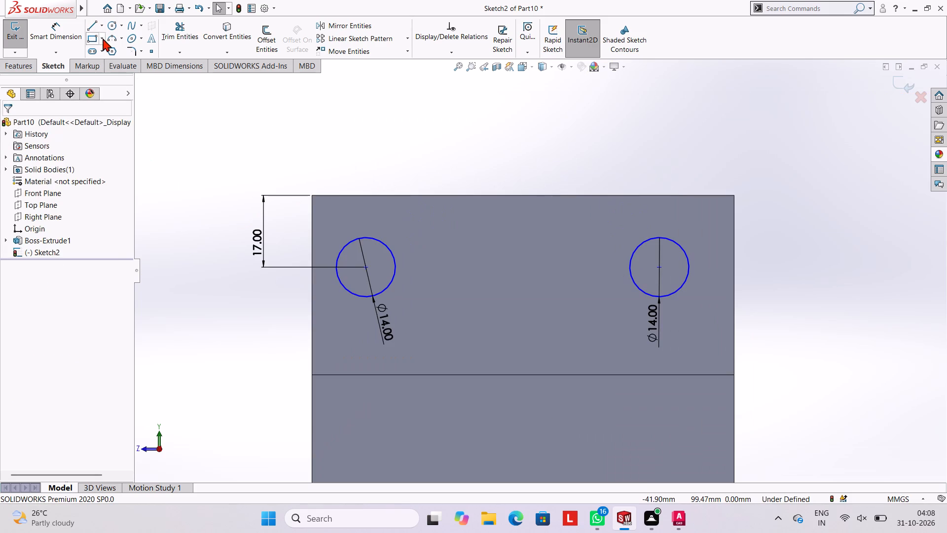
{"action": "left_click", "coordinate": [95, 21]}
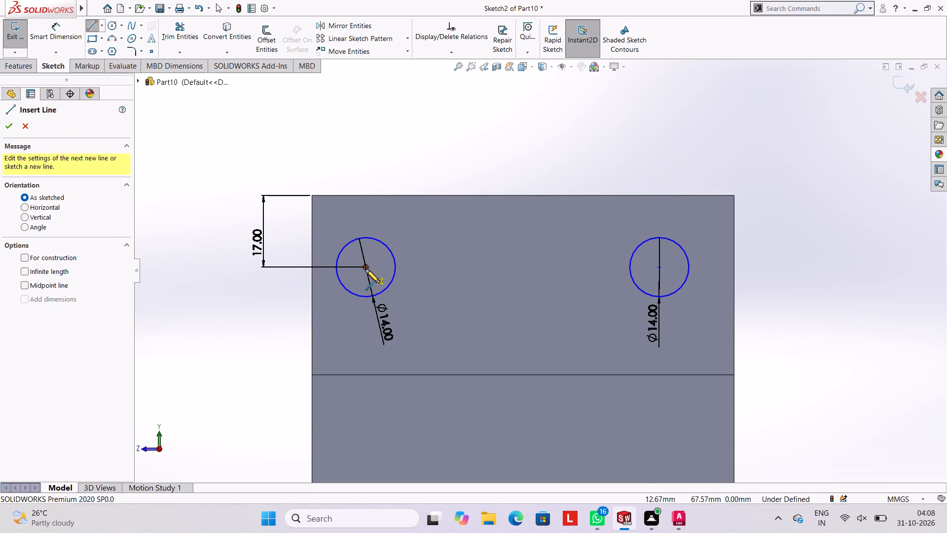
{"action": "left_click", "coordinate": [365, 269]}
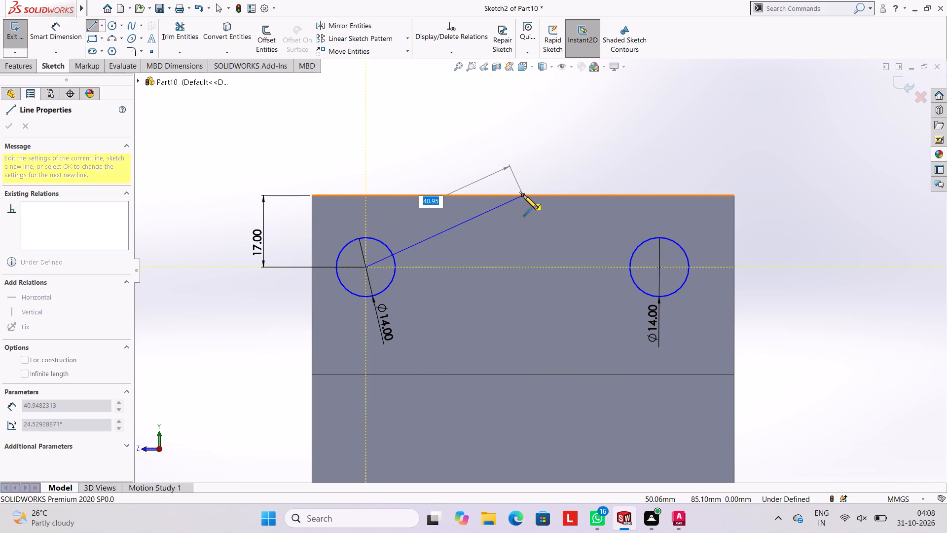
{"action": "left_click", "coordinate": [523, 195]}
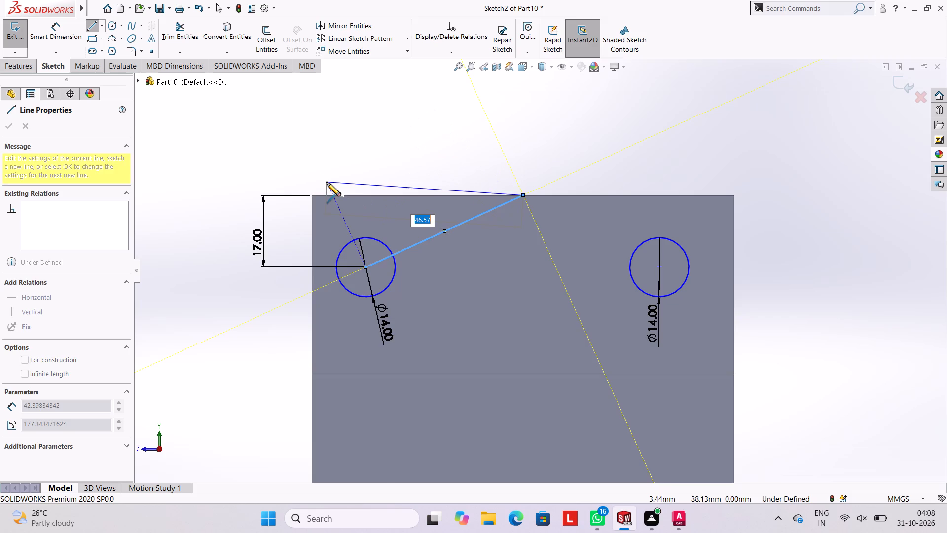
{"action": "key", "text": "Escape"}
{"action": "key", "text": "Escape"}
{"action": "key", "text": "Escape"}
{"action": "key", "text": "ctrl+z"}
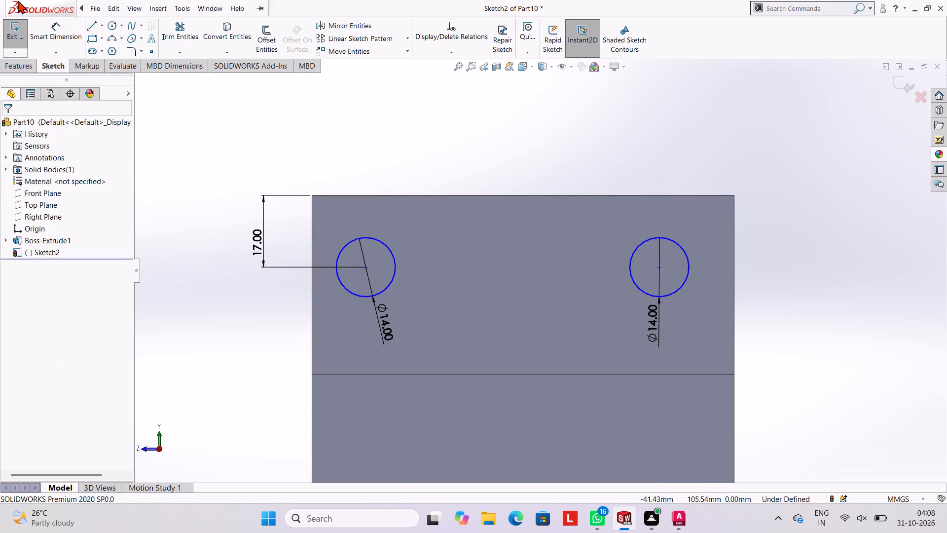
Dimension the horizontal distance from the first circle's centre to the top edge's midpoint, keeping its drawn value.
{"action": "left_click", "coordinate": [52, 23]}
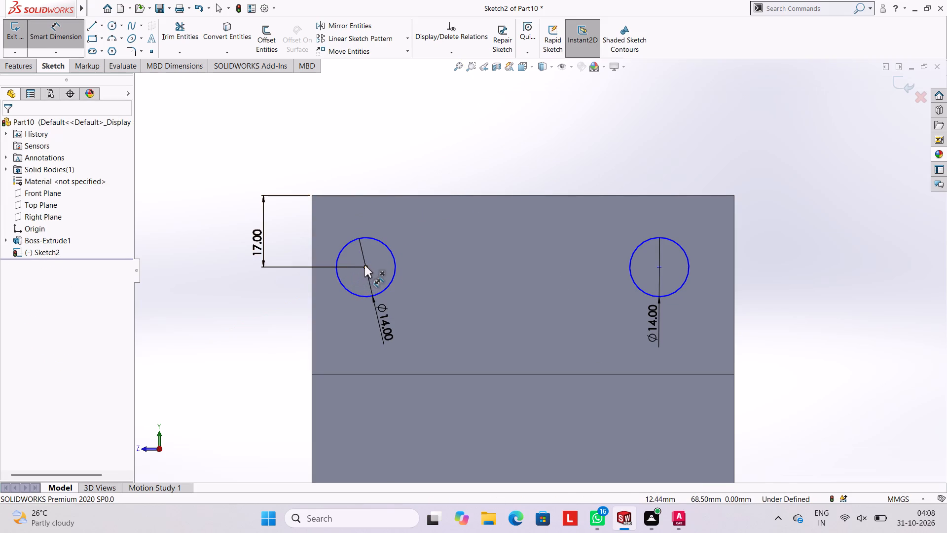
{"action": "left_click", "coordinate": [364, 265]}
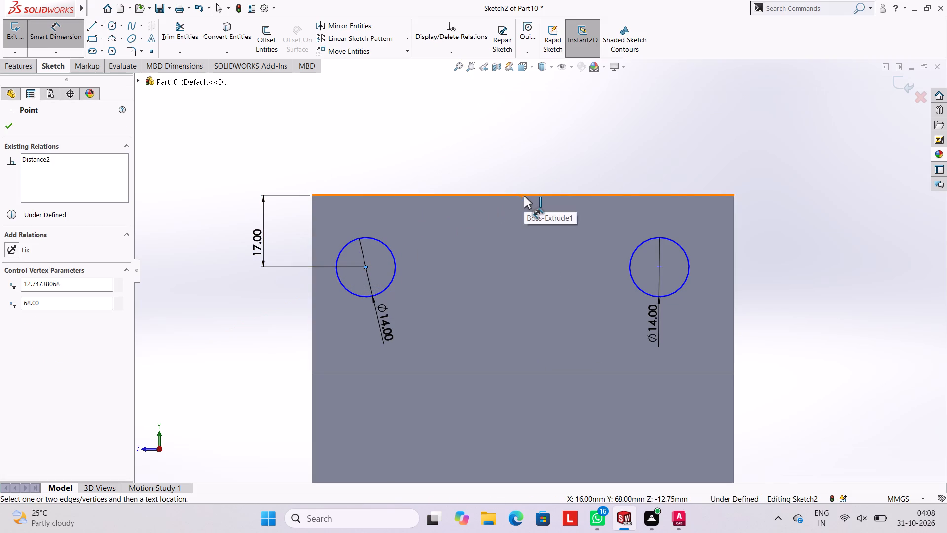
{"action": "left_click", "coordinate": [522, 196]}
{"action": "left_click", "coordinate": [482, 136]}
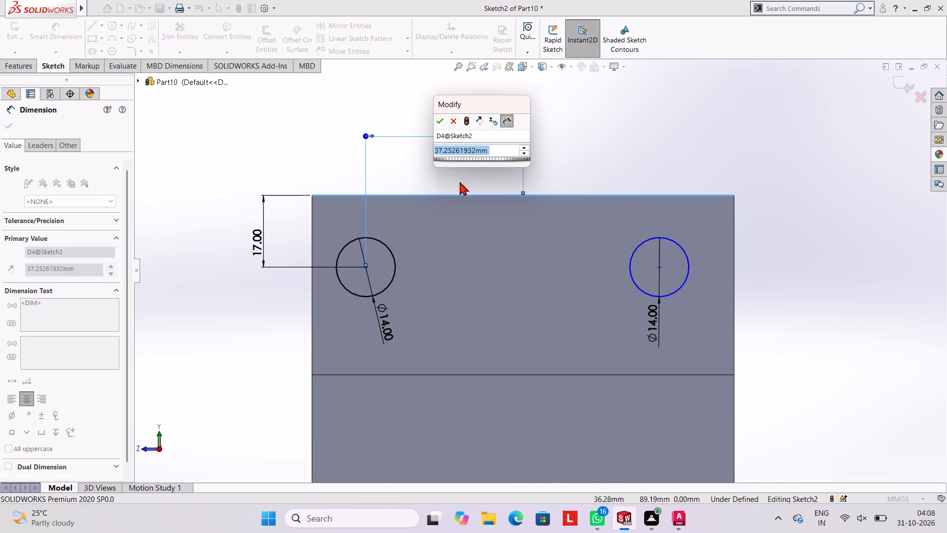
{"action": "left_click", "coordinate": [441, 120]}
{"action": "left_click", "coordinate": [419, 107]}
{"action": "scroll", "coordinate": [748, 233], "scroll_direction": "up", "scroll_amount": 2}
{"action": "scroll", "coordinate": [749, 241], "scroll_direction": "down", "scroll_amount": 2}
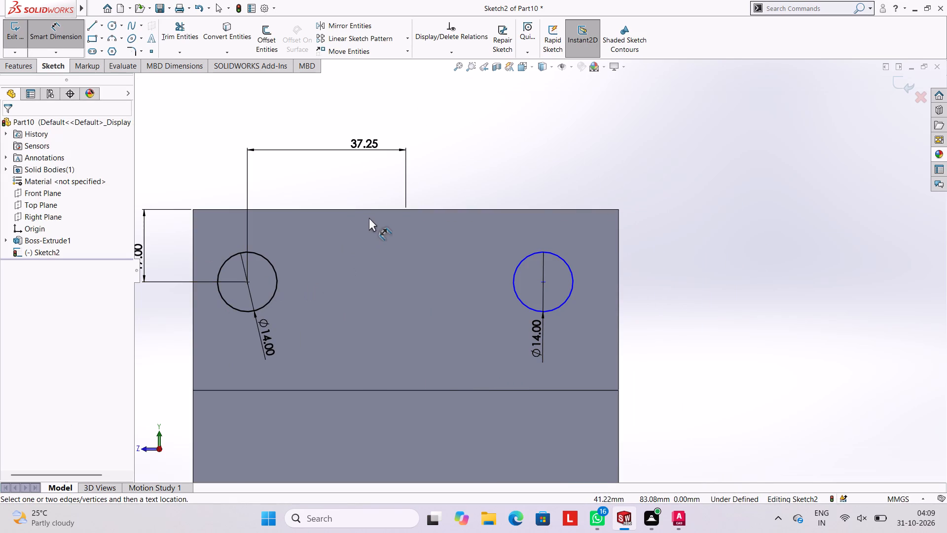
Undo the horizontal midpoint dimension and the second 14 mm circle.
{"action": "key", "text": "ctrl+z"}
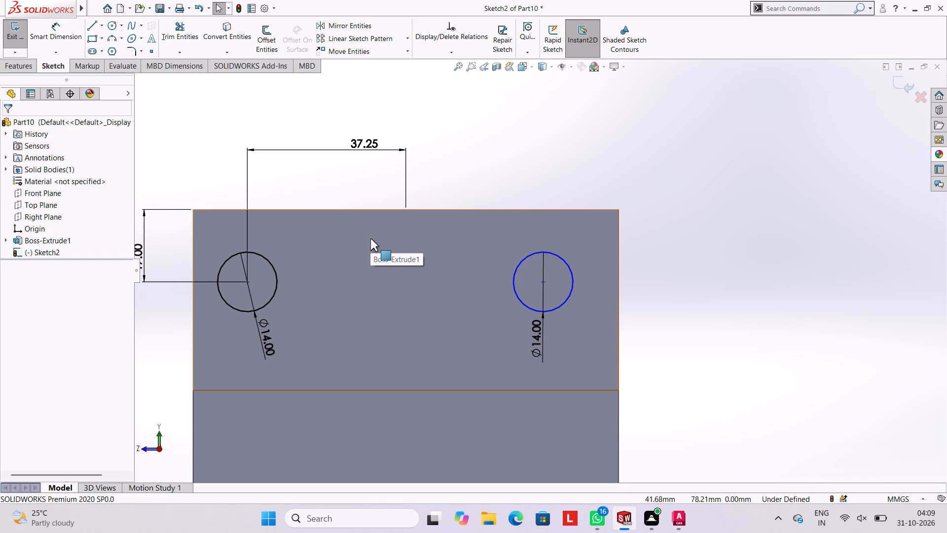
{"action": "key", "text": "ctrl+z"}
{"action": "key", "text": "ctrl+z"}
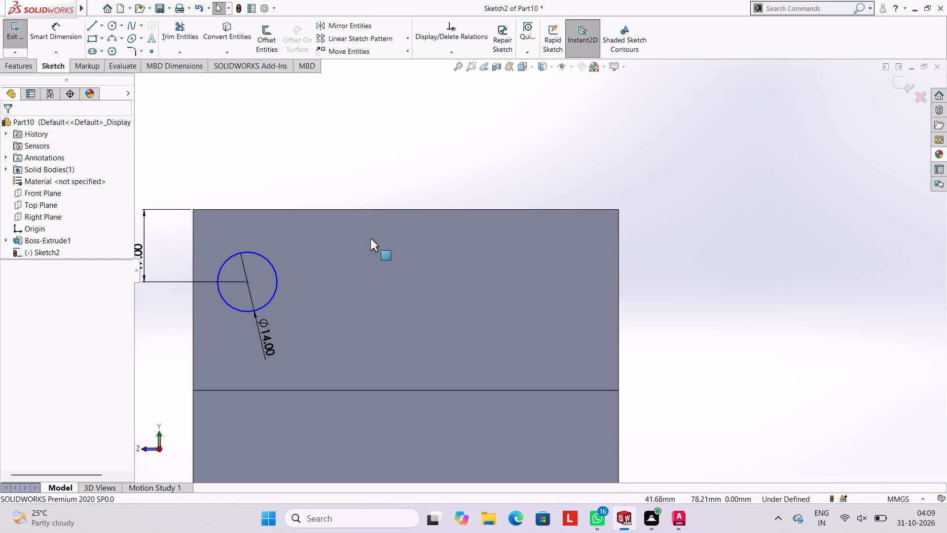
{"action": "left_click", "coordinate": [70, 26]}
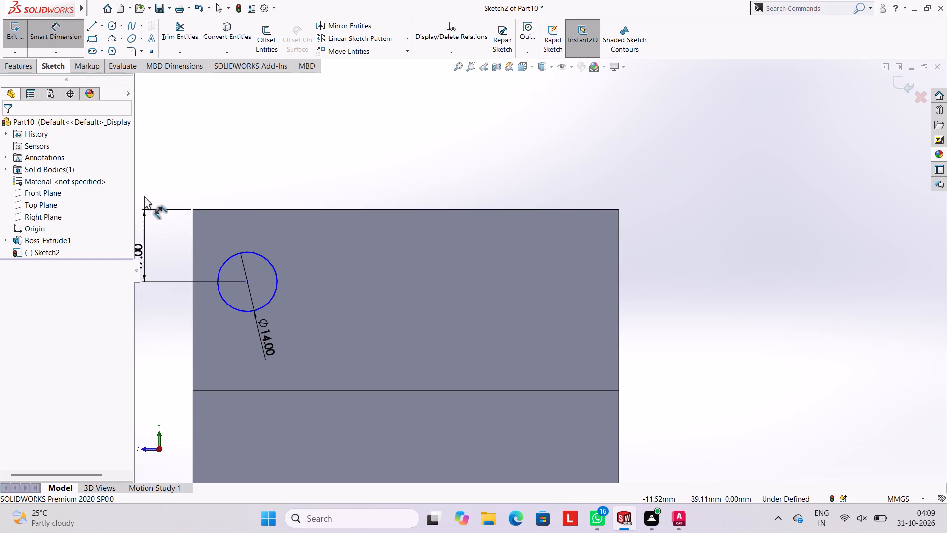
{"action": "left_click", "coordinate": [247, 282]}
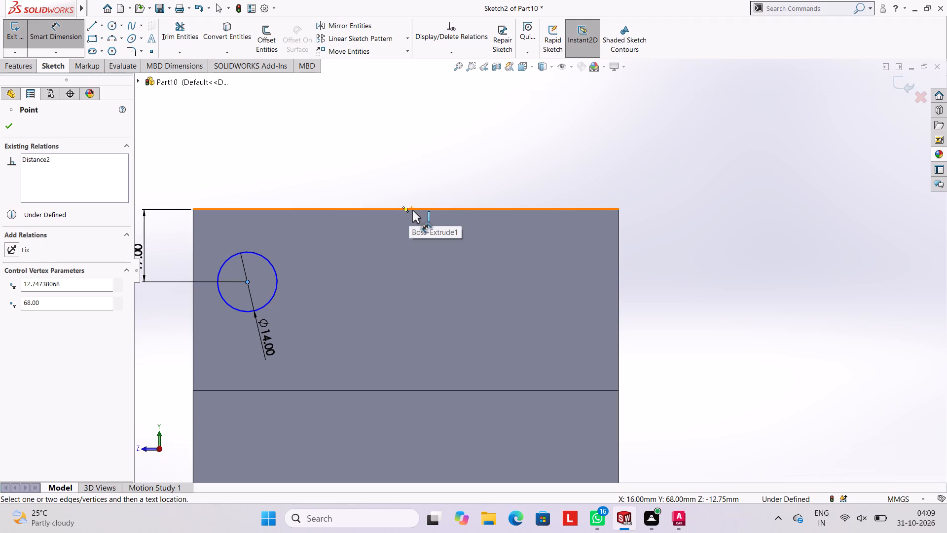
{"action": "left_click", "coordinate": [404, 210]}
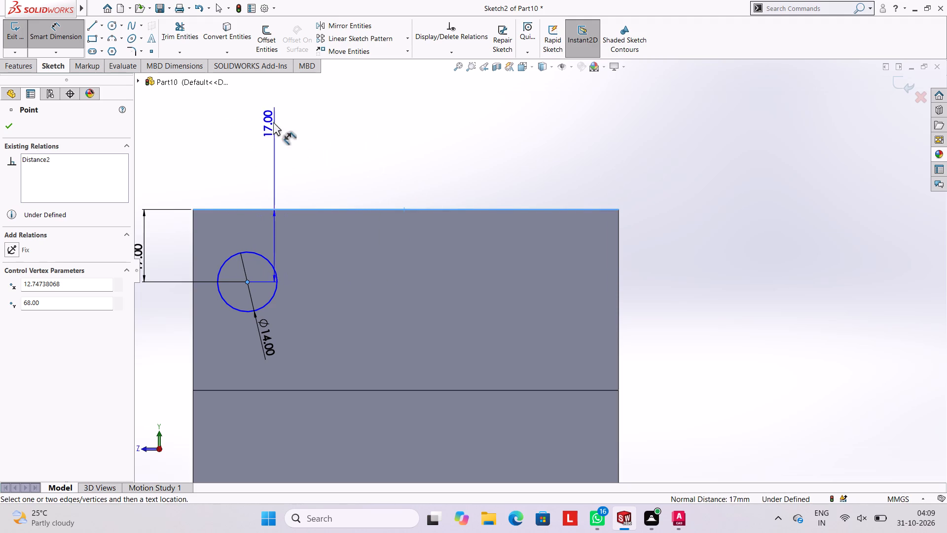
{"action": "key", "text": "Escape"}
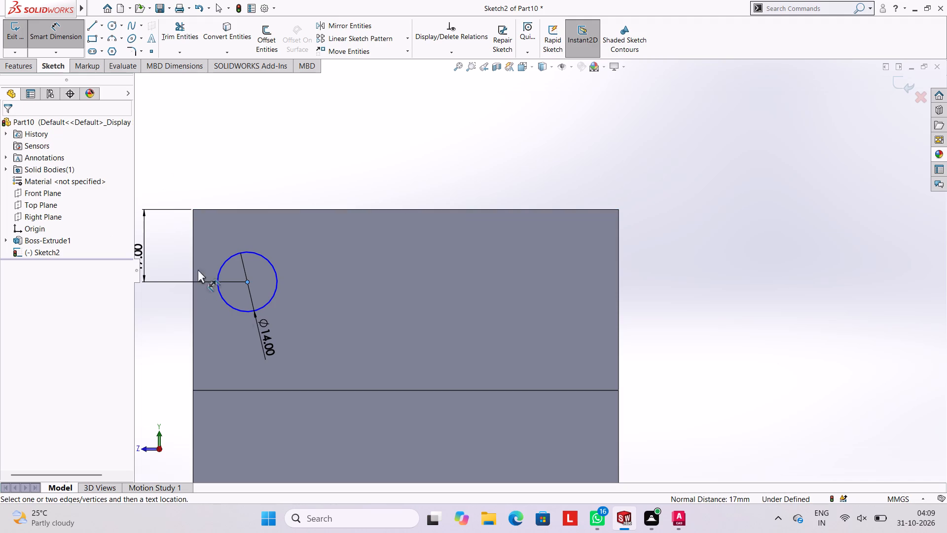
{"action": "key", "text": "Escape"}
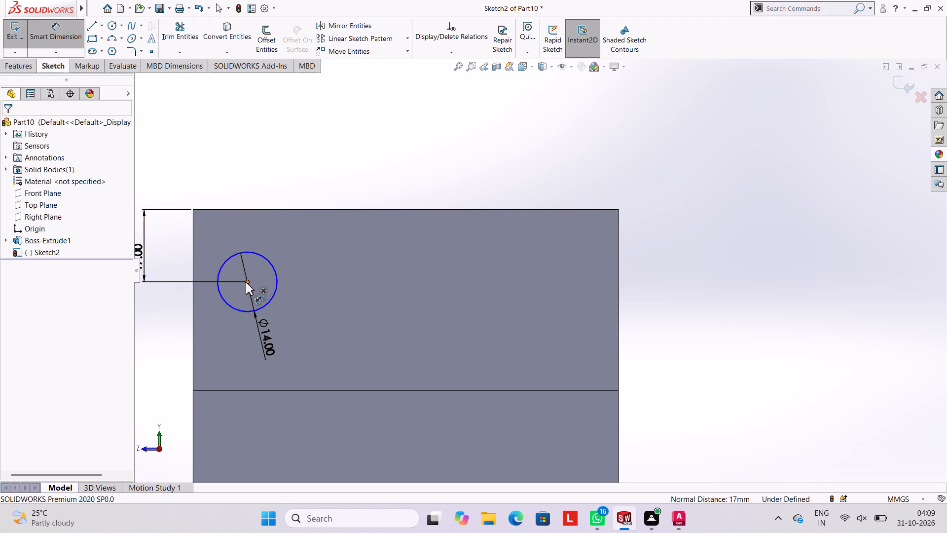
Dimension the horizontal distance from the remaining circle's centre to the top edge's midpoint as 32 mm.
{"action": "left_click", "coordinate": [246, 282]}
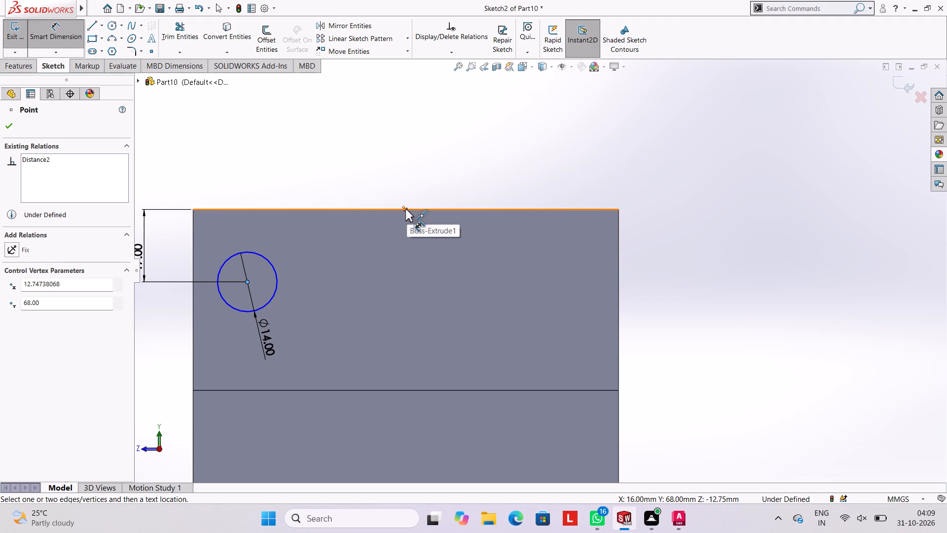
{"action": "left_click", "coordinate": [405, 209]}
{"action": "left_click", "coordinate": [328, 138]}
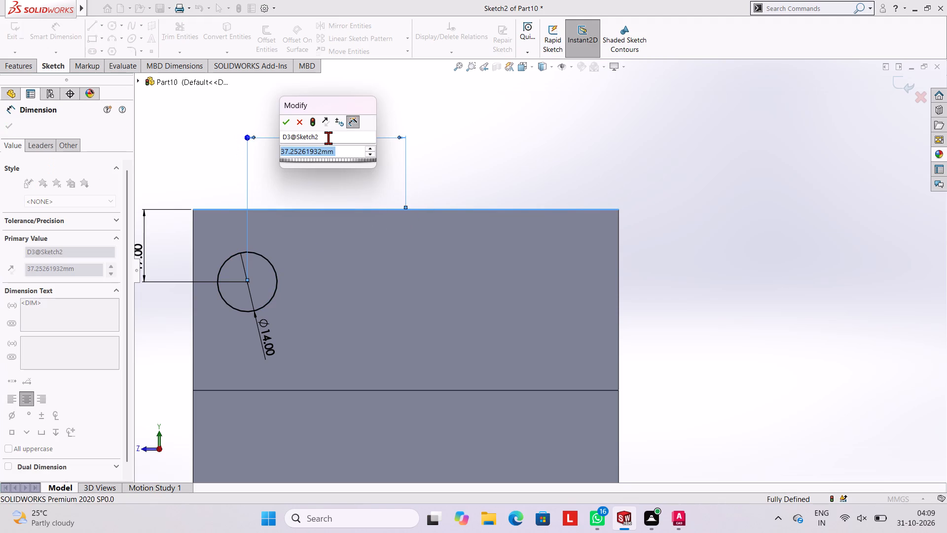
{"action": "type", "text": "32"}
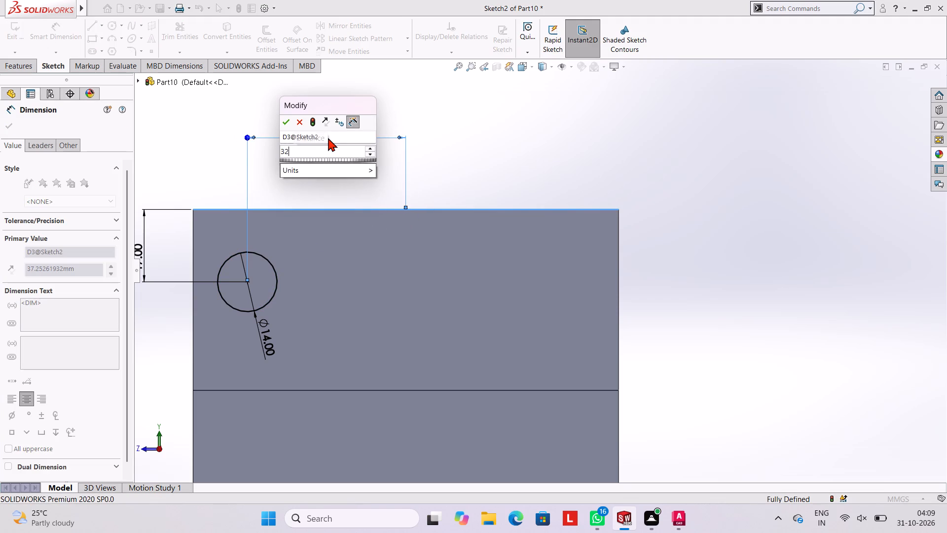
{"action": "key", "text": "Return"}
{"action": "key", "text": "Escape"}
{"action": "key", "text": "Escape"}
{"action": "key", "text": "Escape"}
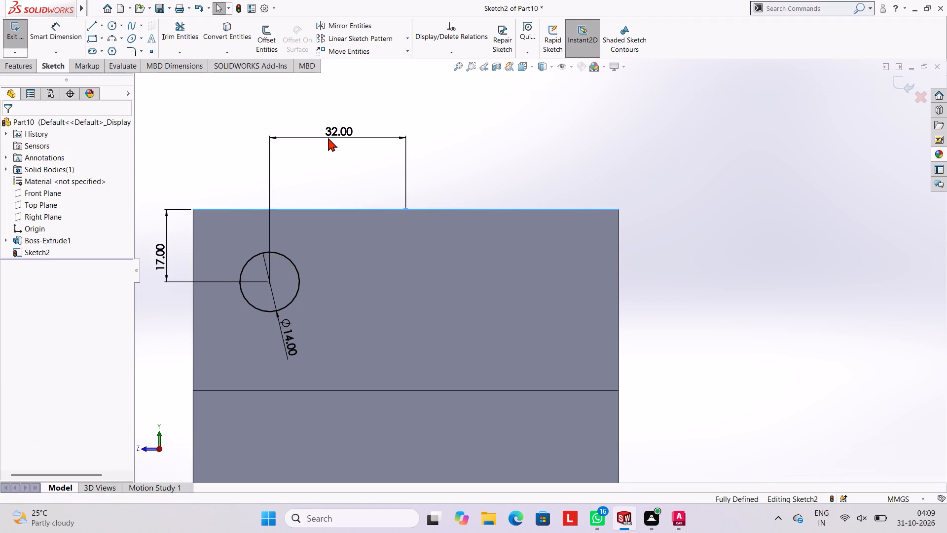
{"action": "key", "text": "Escape"}
{"action": "key", "text": "Escape"}
{"action": "key", "text": "Escape"}
{"action": "key", "text": "Escape"}
{"action": "key", "text": "Escape"}
Sketch a second 14 mm diameter circle level with the first, centred about 81 mm from the origin-side edge.
{"action": "left_click", "coordinate": [116, 23]}
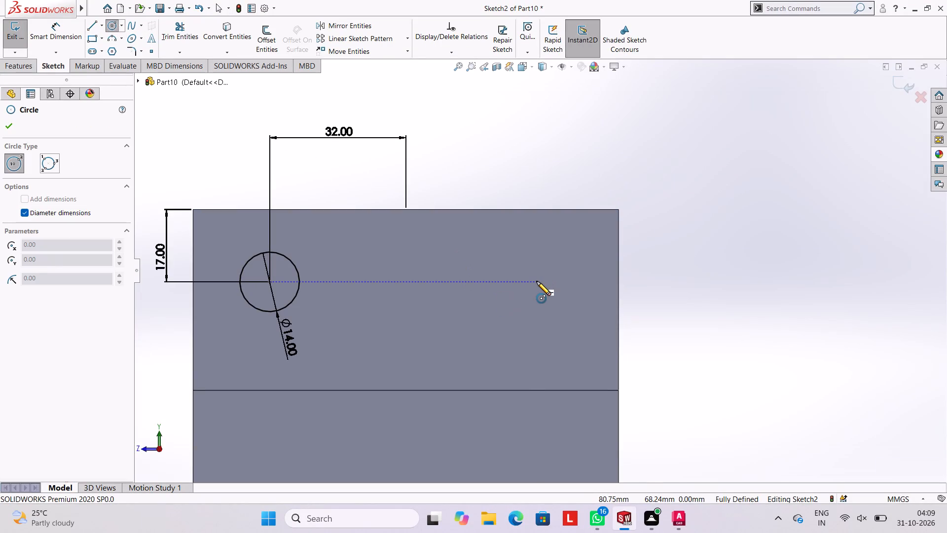
{"action": "left_click", "coordinate": [537, 281]}
{"action": "type", "text": "14"}
{"action": "key", "text": "Return"}
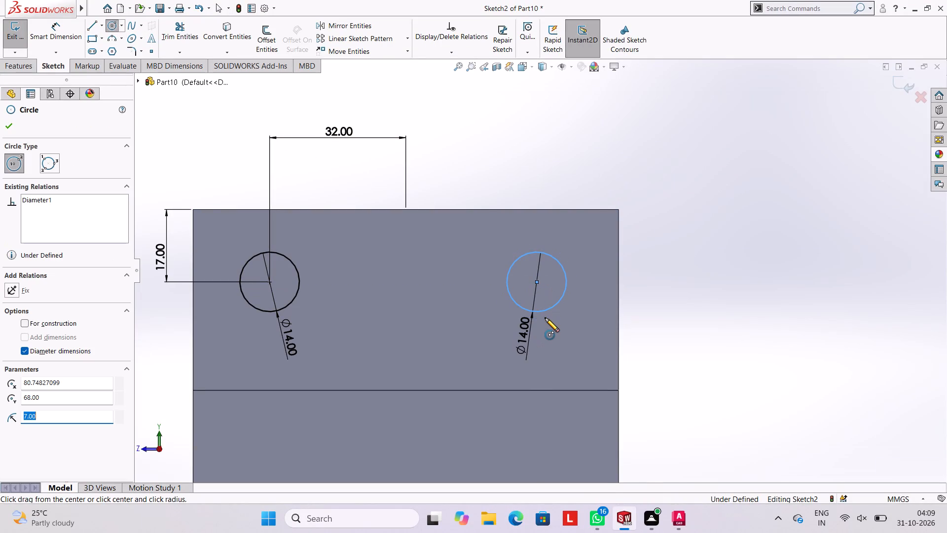
{"action": "key", "text": "Escape"}
{"action": "key", "text": "Escape"}
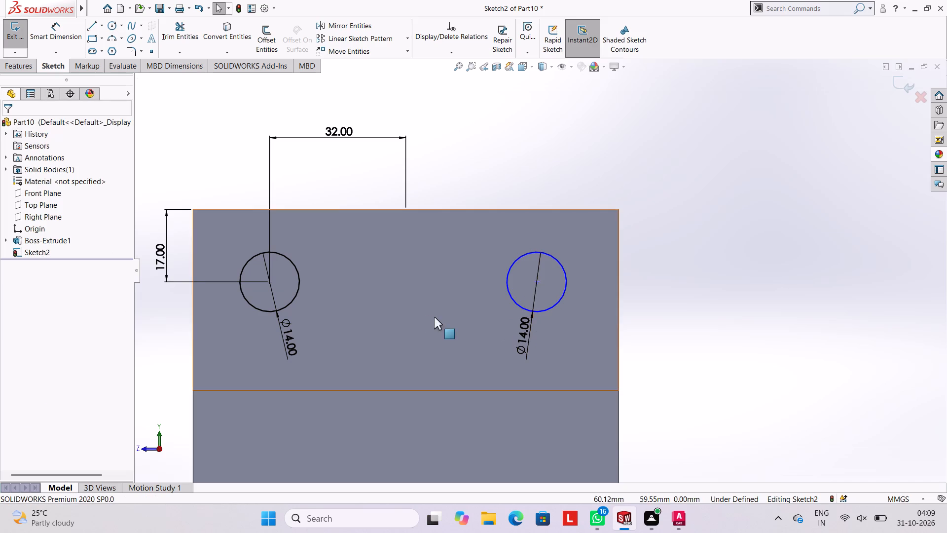
{"action": "key", "text": "Escape"}
{"action": "key", "text": "Escape"}
Dimension the vertical distance from the top edge to the second circle's centre as 17 mm.
{"action": "left_click", "coordinate": [69, 37]}
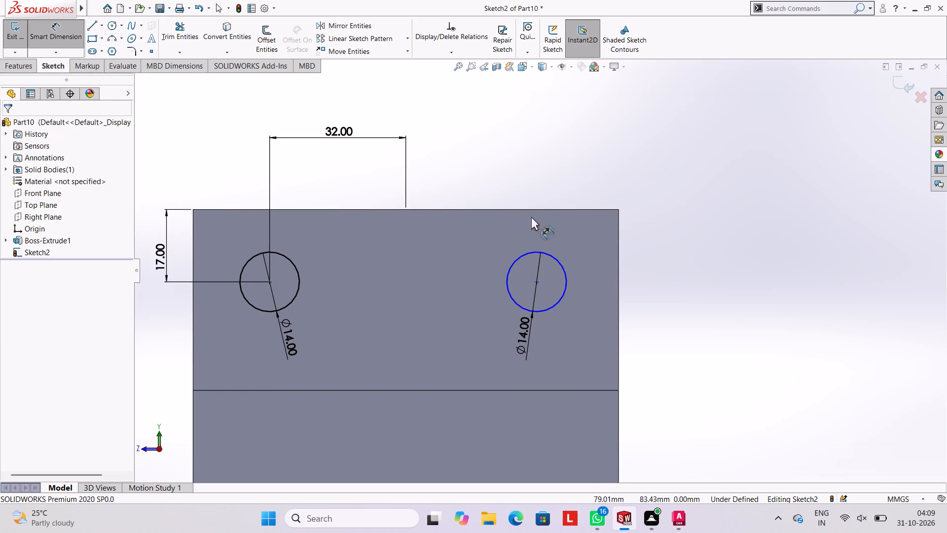
{"action": "left_click", "coordinate": [540, 210]}
{"action": "left_click", "coordinate": [535, 281]}
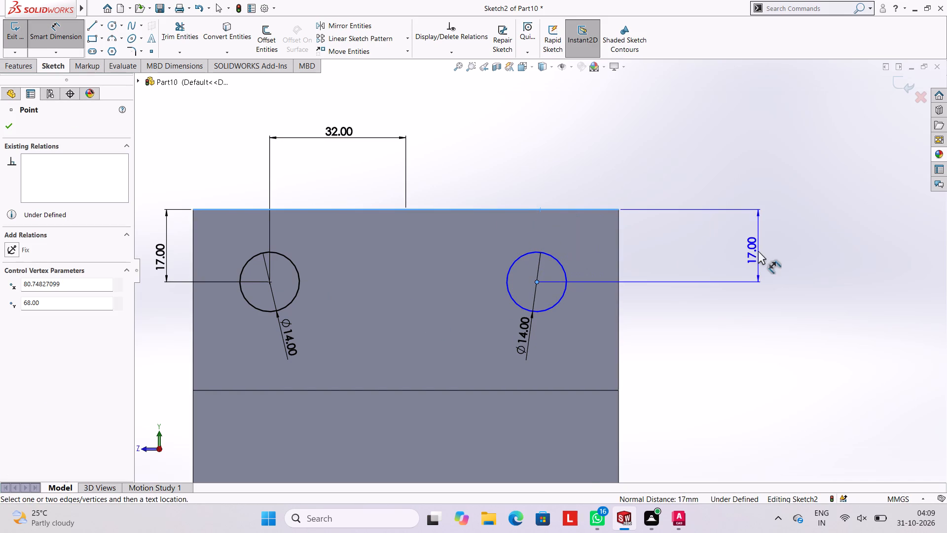
{"action": "left_click", "coordinate": [661, 254]}
{"action": "left_click", "coordinate": [622, 235]}
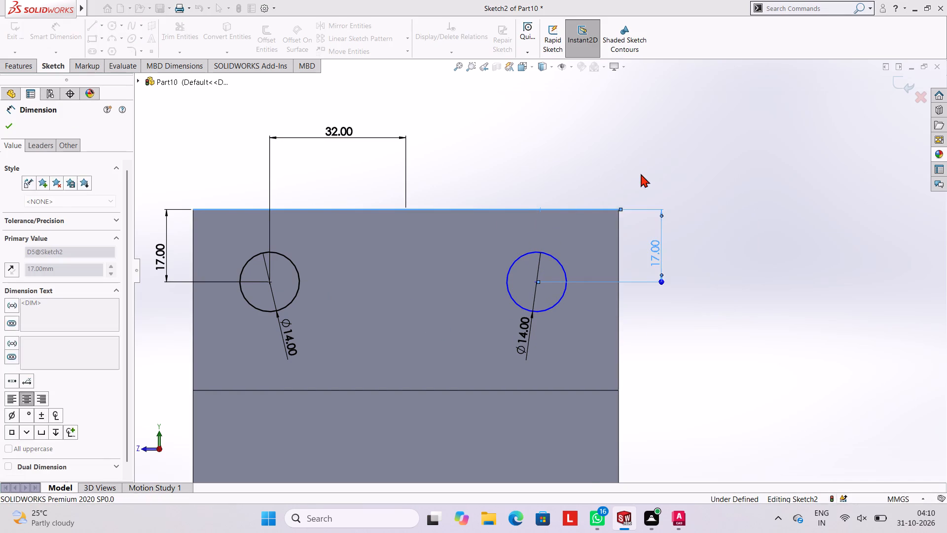
{"action": "left_click", "coordinate": [641, 174]}
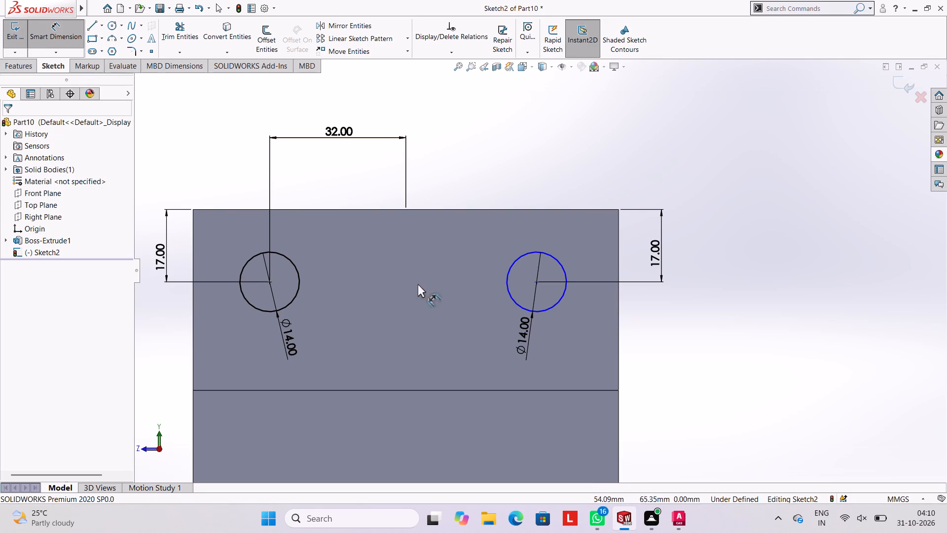
Dimension the horizontal distance from the top edge's midpoint to the second circle's centre as 32 mm.
{"action": "left_click", "coordinate": [406, 210]}
{"action": "left_click", "coordinate": [535, 281]}
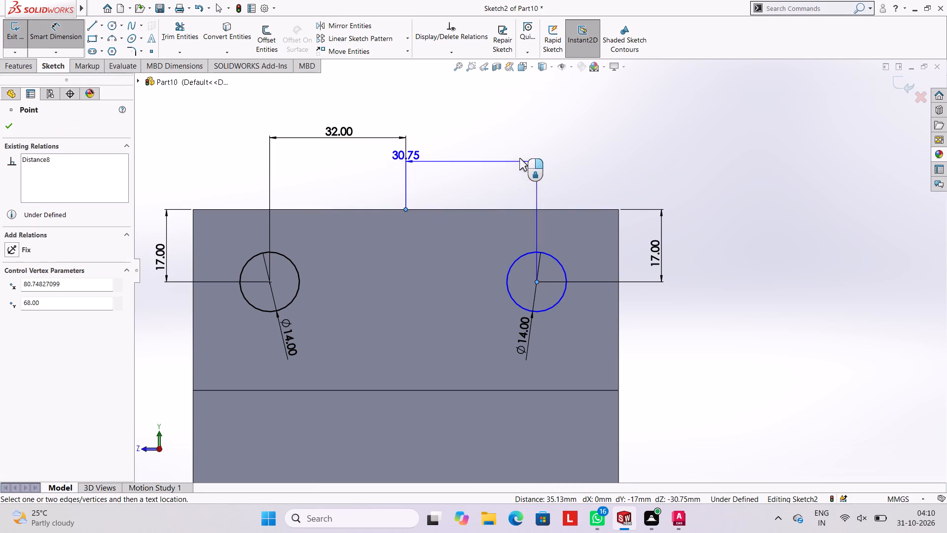
{"action": "left_click", "coordinate": [508, 144]}
{"action": "type", "text": "32"}
{"action": "key", "text": "Return"}
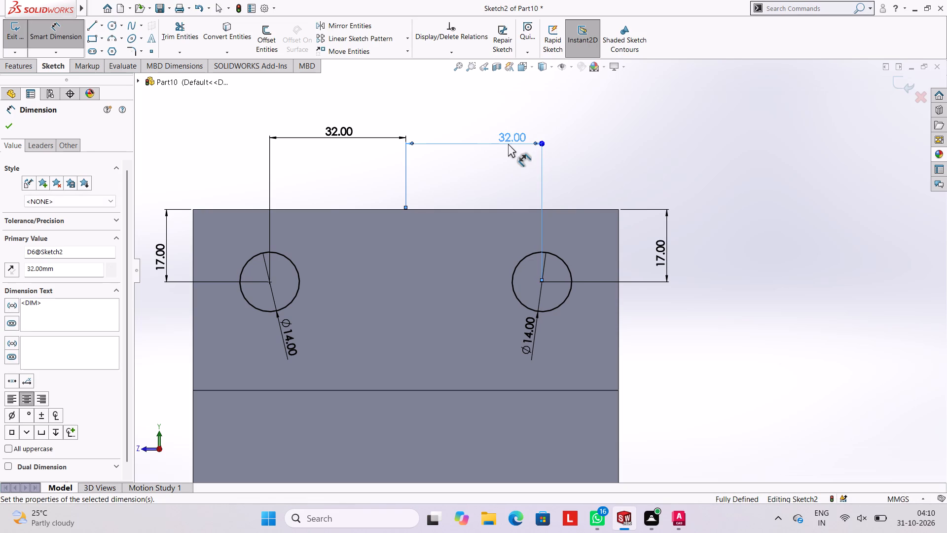
{"action": "key", "text": "Escape"}
{"action": "key", "text": "Escape"}
{"action": "key", "text": "Escape"}
{"action": "key", "text": "Escape"}
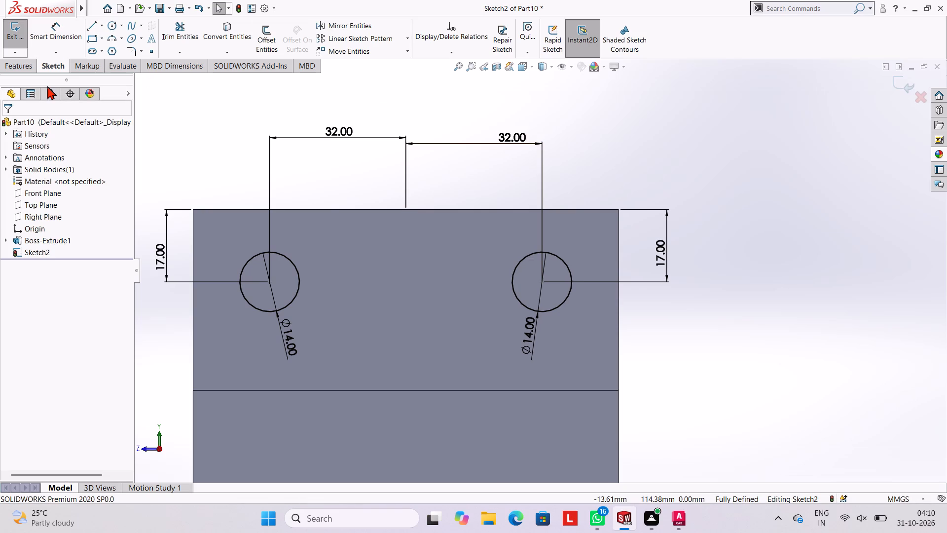
Cut both 14 mm circles through the upright with a Blind Extruded Cut 100 mm deep.
{"action": "left_click", "coordinate": [16, 71]}
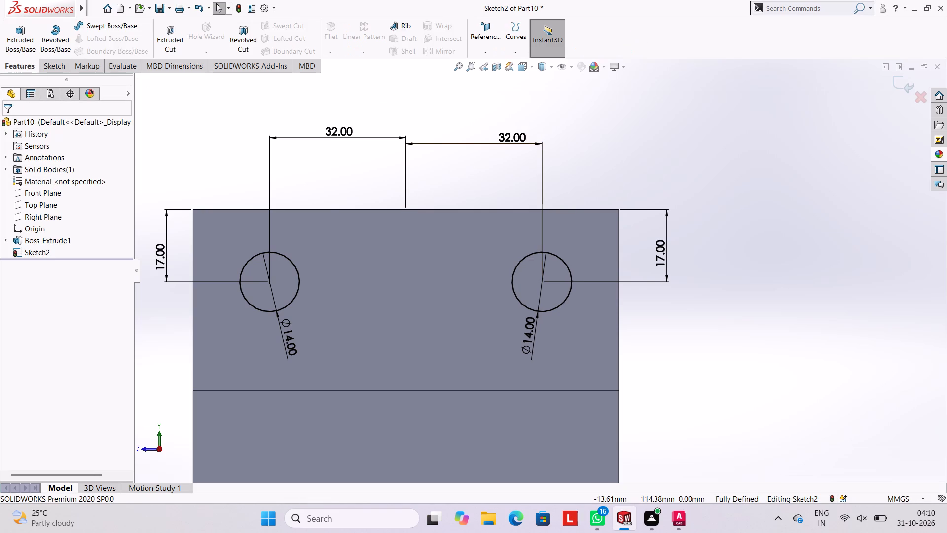
{"action": "left_click", "coordinate": [173, 44]}
{"action": "left_click", "coordinate": [6, 124]}
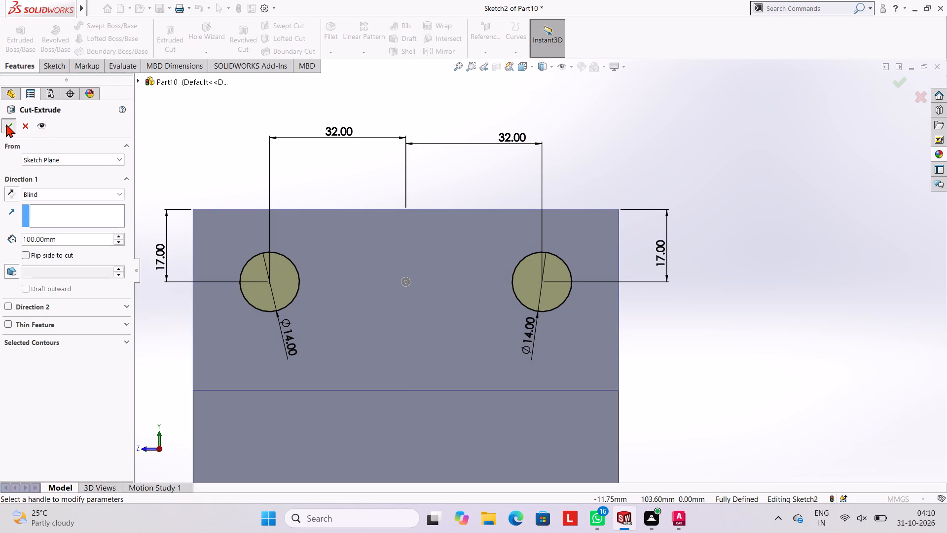
{"action": "left_click", "coordinate": [180, 135]}
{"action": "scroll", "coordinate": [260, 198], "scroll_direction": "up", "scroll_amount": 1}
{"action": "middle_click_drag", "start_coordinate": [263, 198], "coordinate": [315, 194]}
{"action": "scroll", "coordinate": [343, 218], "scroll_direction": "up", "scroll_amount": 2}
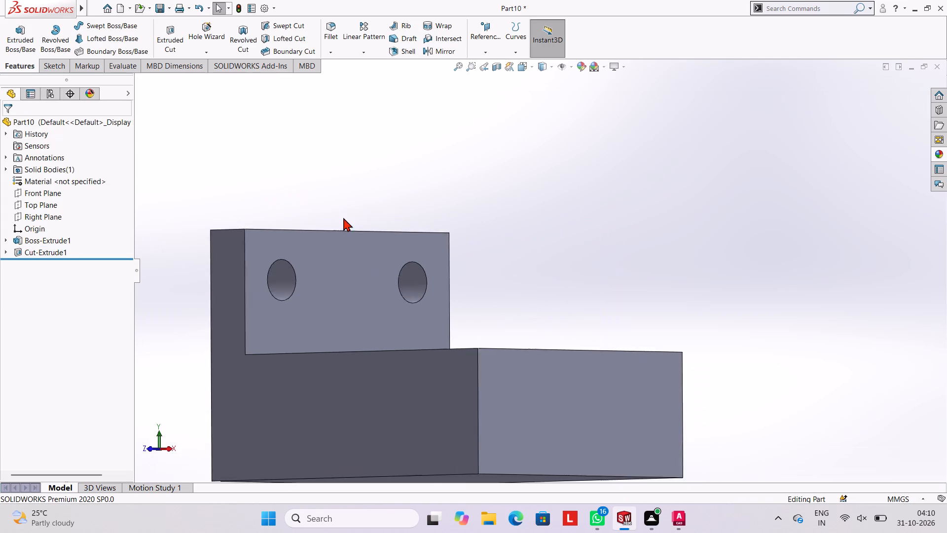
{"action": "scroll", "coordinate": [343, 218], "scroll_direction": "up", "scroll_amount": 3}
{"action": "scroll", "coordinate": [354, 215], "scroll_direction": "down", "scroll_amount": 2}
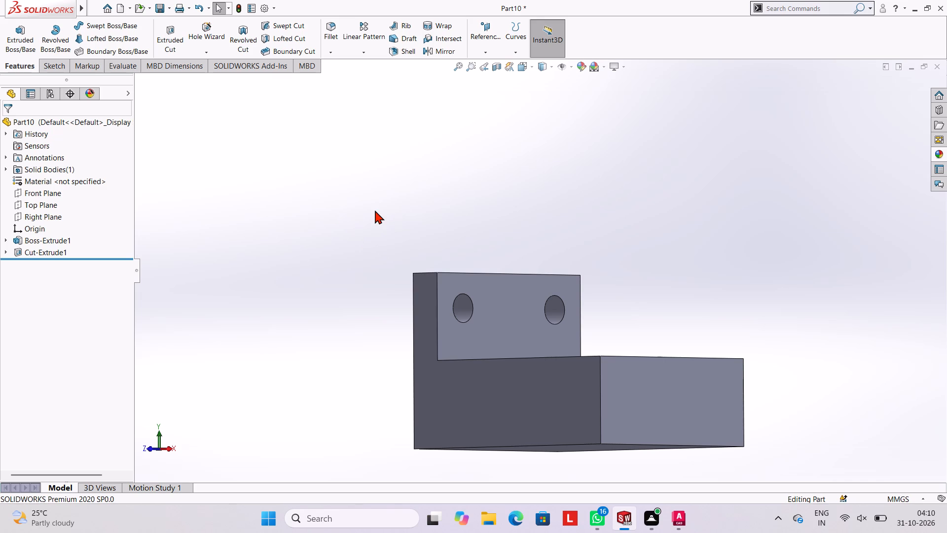
Start a new sketch on the L-shaped side face and view it face-on.
{"action": "left_click", "coordinate": [500, 396]}
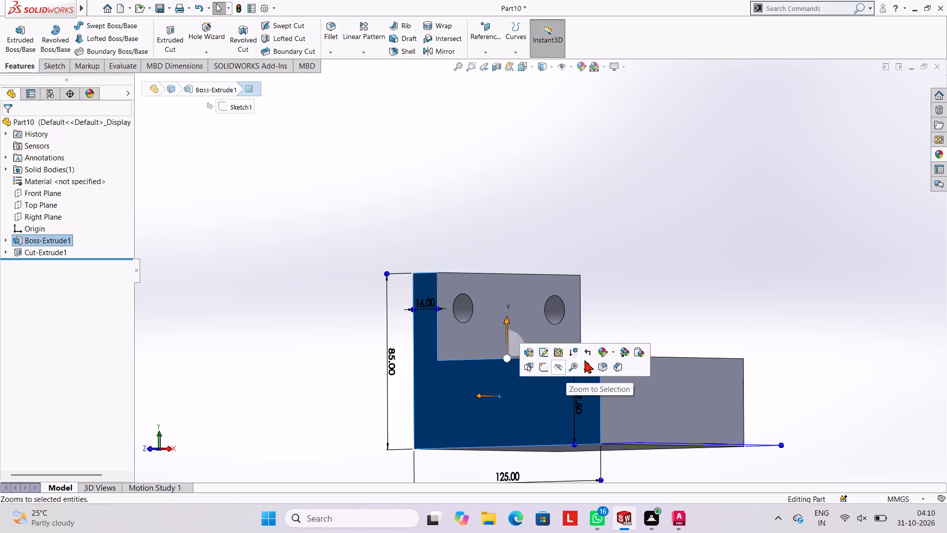
{"action": "left_click", "coordinate": [544, 367]}
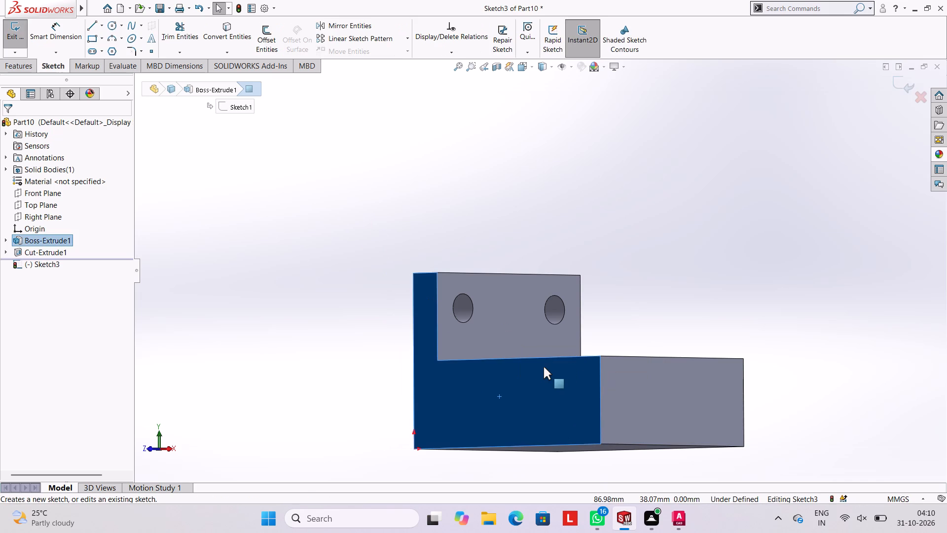
{"action": "key", "text": "ctrl+8"}
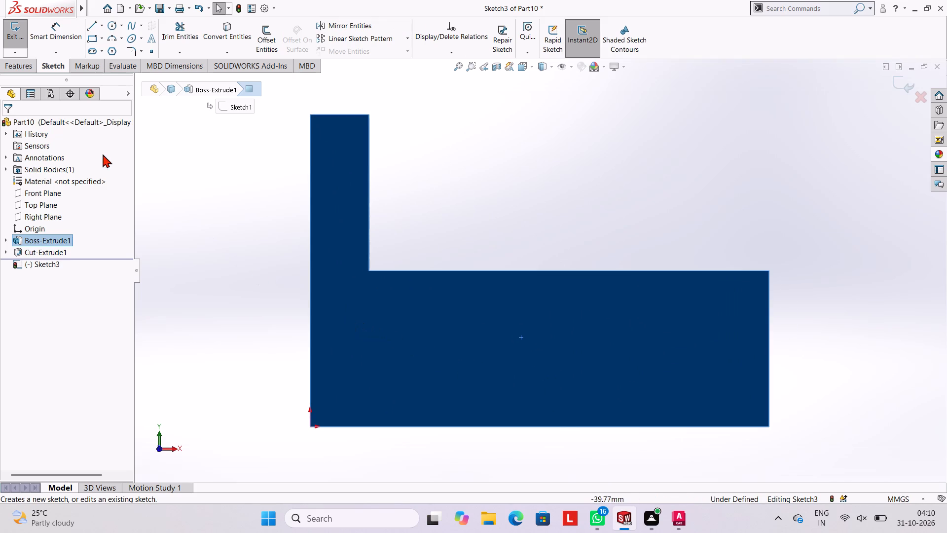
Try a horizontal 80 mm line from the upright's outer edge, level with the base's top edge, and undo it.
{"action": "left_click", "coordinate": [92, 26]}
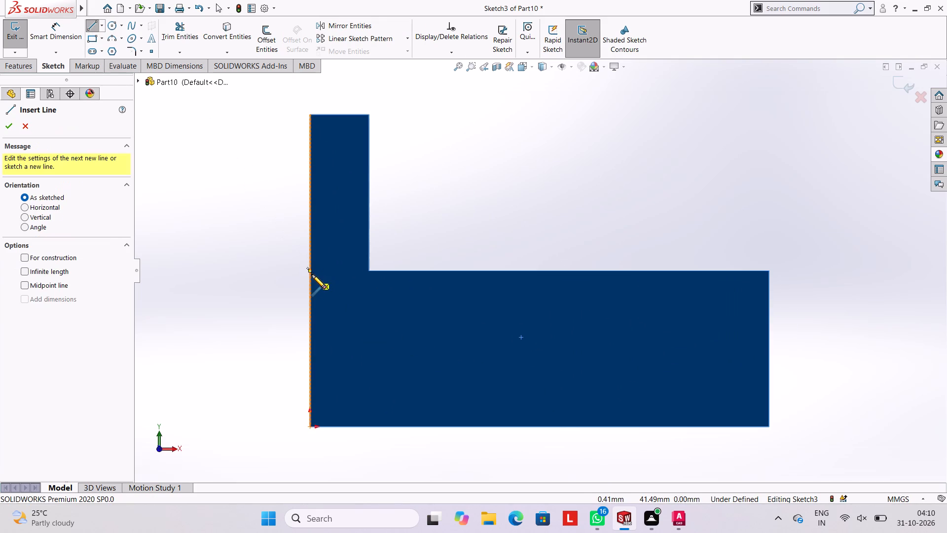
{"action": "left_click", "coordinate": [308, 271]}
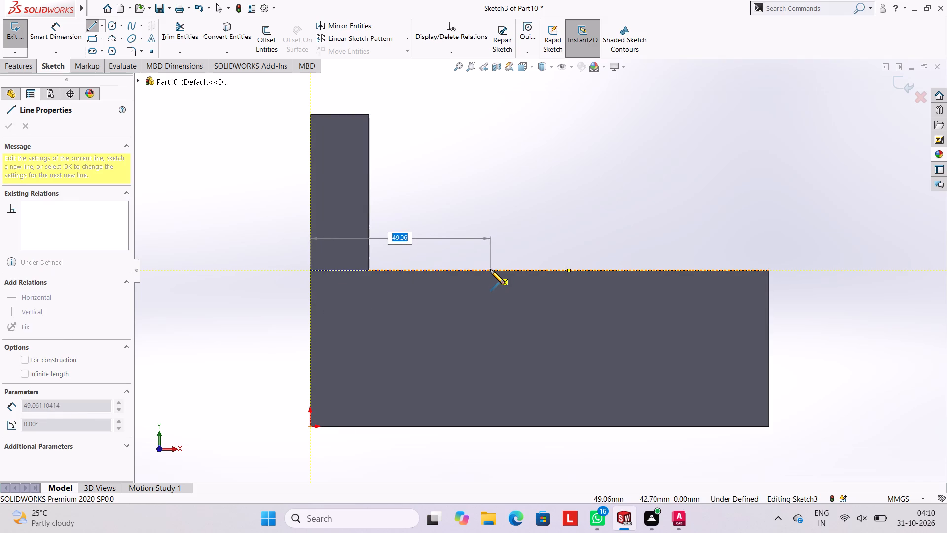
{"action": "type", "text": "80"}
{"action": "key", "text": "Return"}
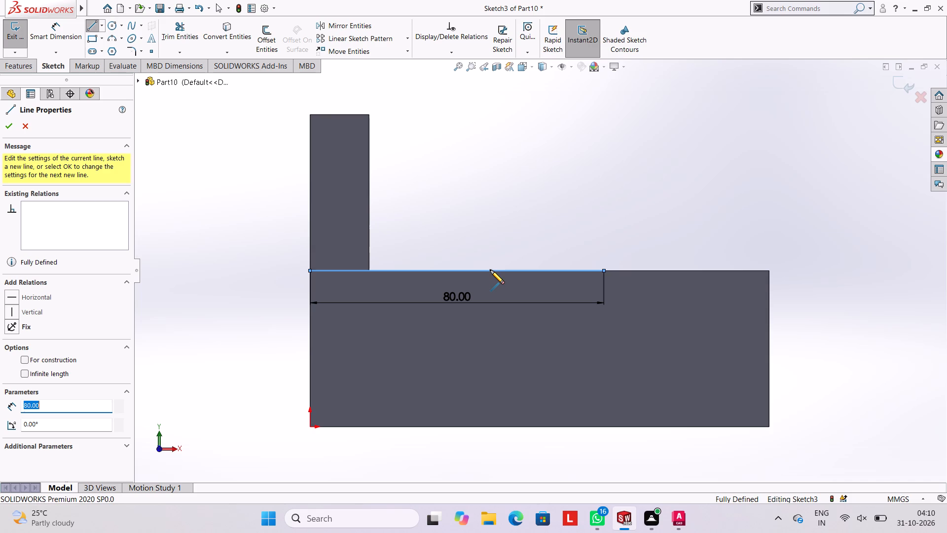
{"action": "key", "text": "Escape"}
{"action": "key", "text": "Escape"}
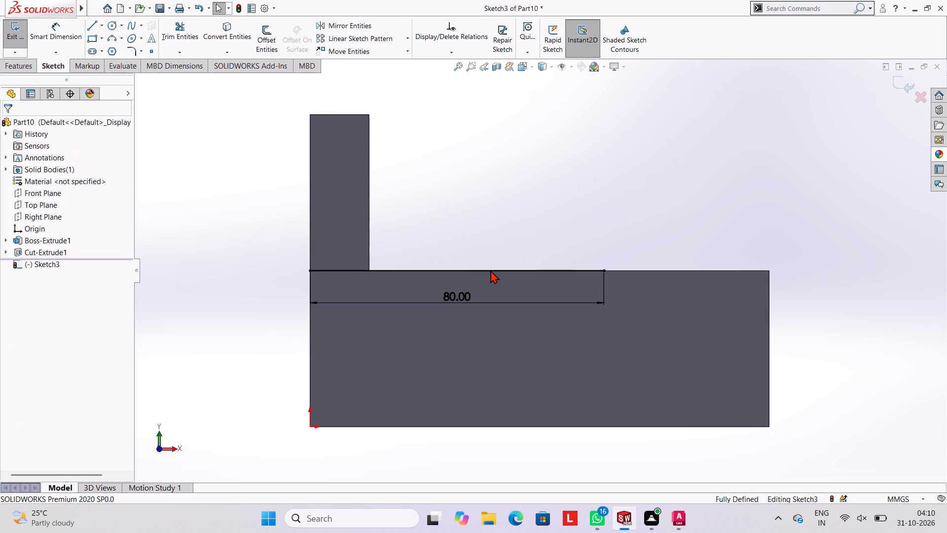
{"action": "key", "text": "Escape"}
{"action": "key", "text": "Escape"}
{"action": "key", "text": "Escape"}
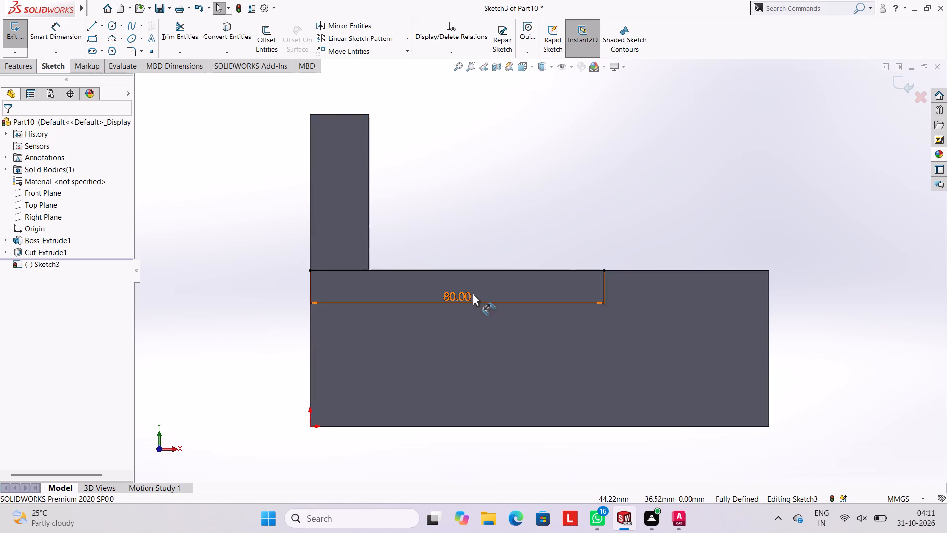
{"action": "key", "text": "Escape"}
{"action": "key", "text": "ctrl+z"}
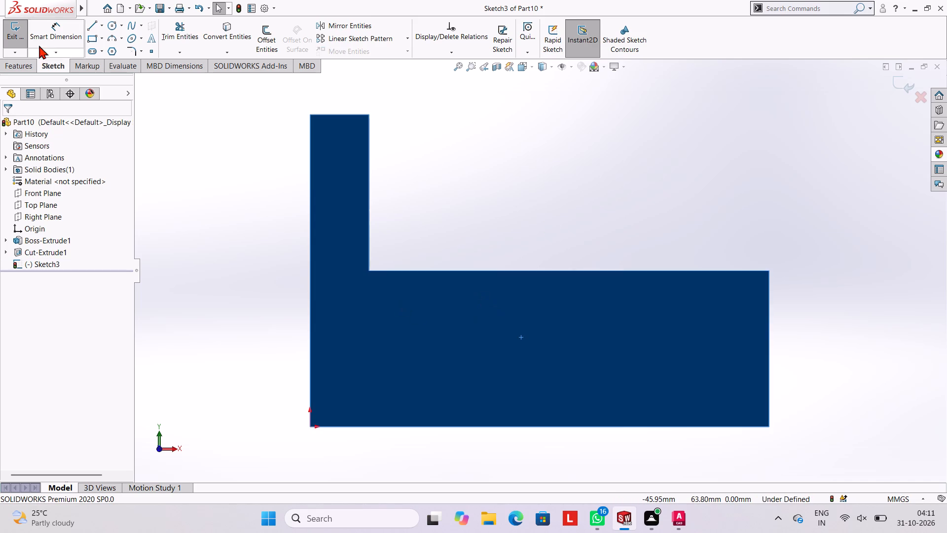
Sketch a 40 mm diameter circle centred on the midpoint of the base's top edge.
{"action": "left_click", "coordinate": [113, 22]}
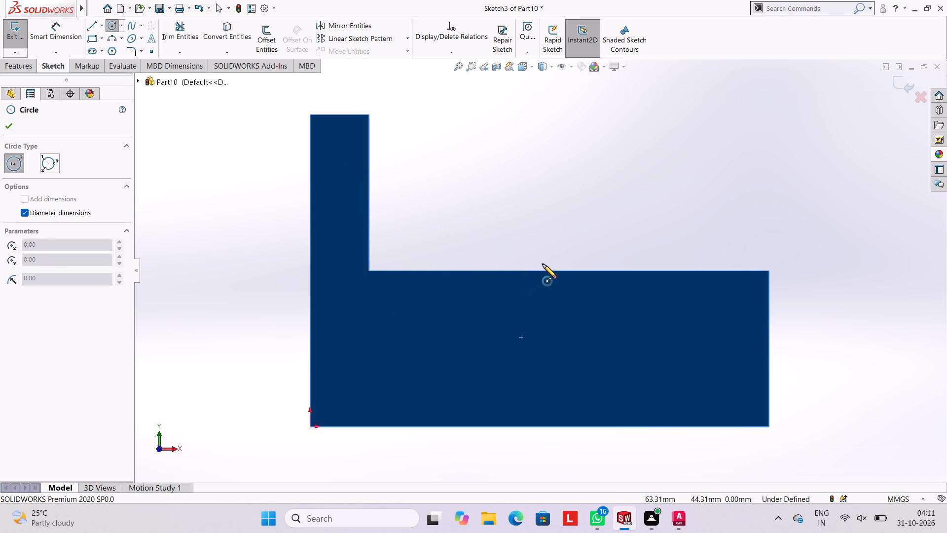
{"action": "left_click", "coordinate": [570, 270]}
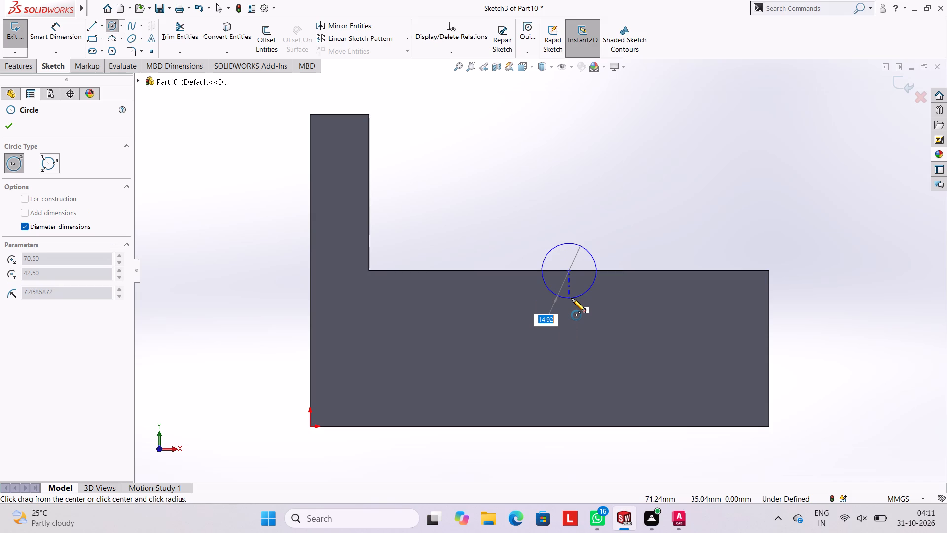
{"action": "type", "text": "40"}
{"action": "key", "text": "Return"}
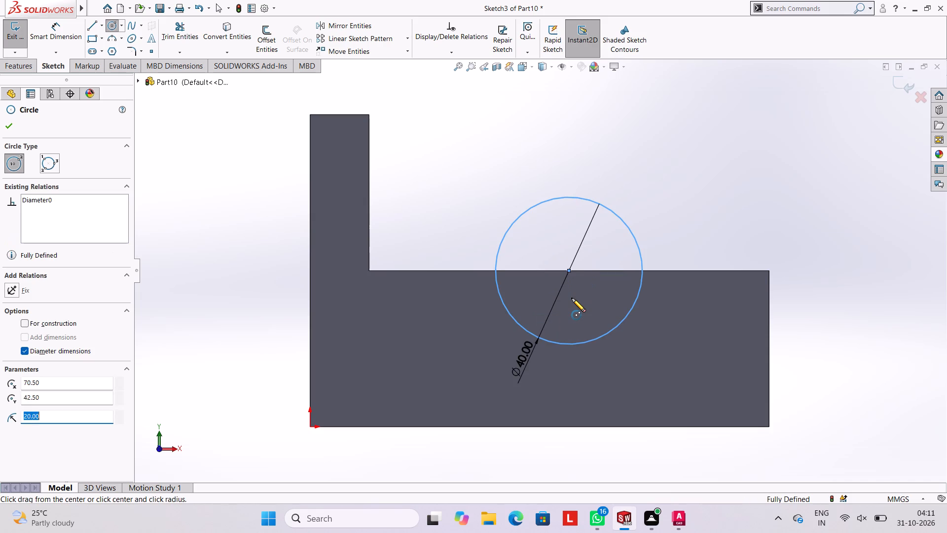
{"action": "key", "text": "Escape"}
{"action": "key", "text": "Escape"}
{"action": "key", "text": "Escape"}
{"action": "key", "text": "Escape"}
{"action": "key", "text": "Escape"}
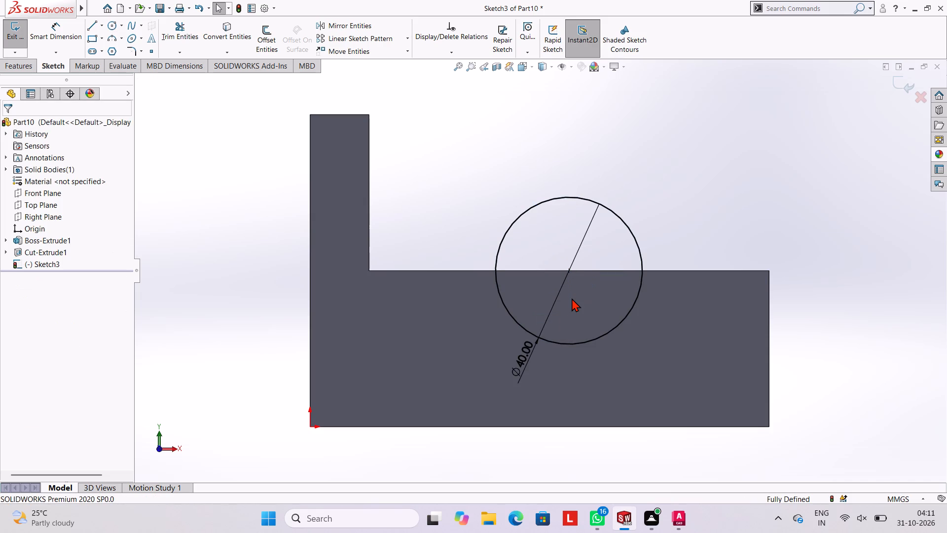
{"action": "key", "text": "Escape"}
{"action": "key", "text": "Escape"}
{"action": "key", "text": "Escape"}
Extrude the 40 mm circle as a Blind boss 100 mm deep, reversed to run across the base, with the result merged.
{"action": "left_click", "coordinate": [5, 62]}
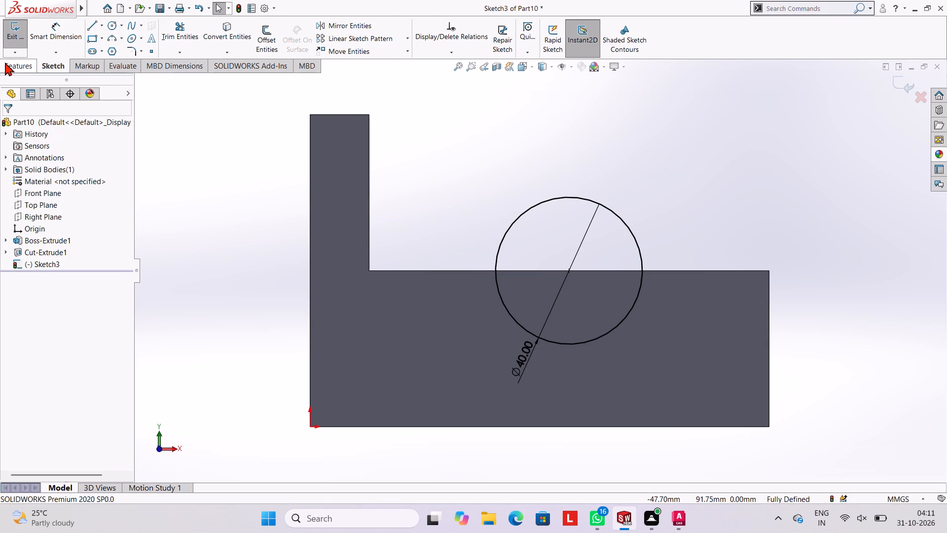
{"action": "left_click", "coordinate": [32, 28]}
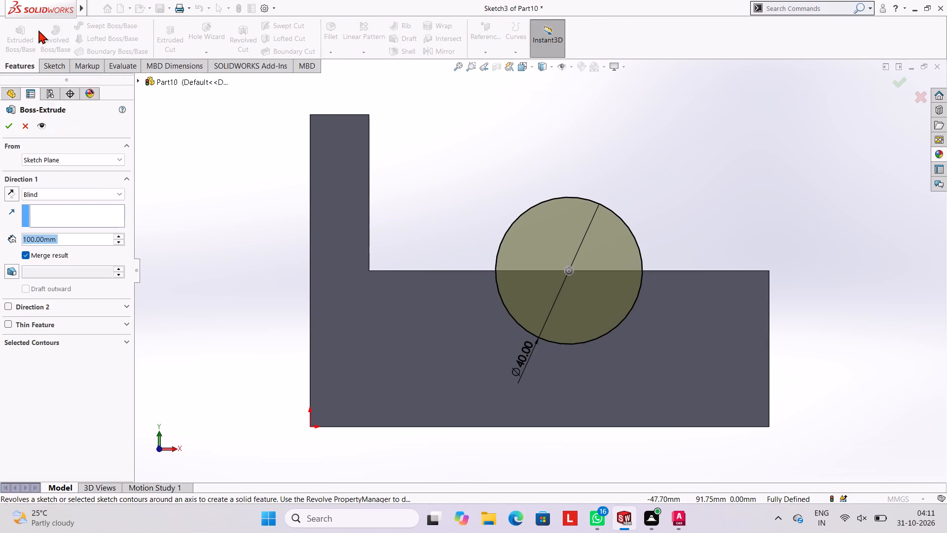
{"action": "scroll", "coordinate": [513, 126], "scroll_direction": "down", "scroll_amount": 1}
{"action": "middle_click_drag", "start_coordinate": [517, 132], "coordinate": [530, 185]}
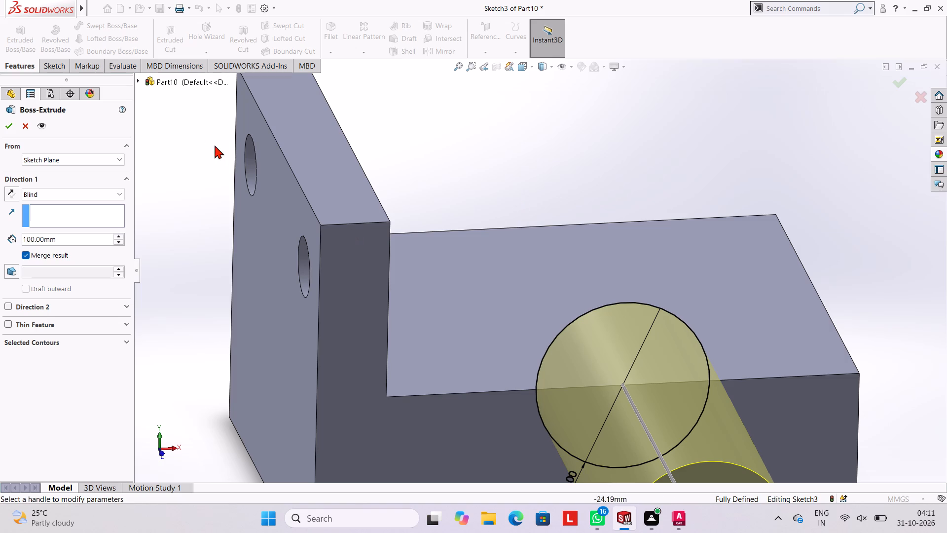
{"action": "left_click", "coordinate": [12, 193]}
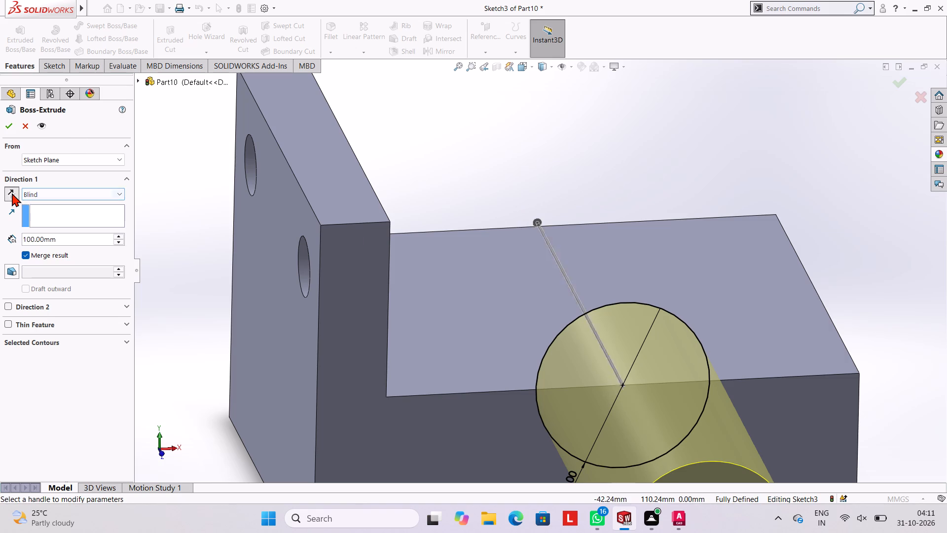
{"action": "left_click", "coordinate": [59, 234]}
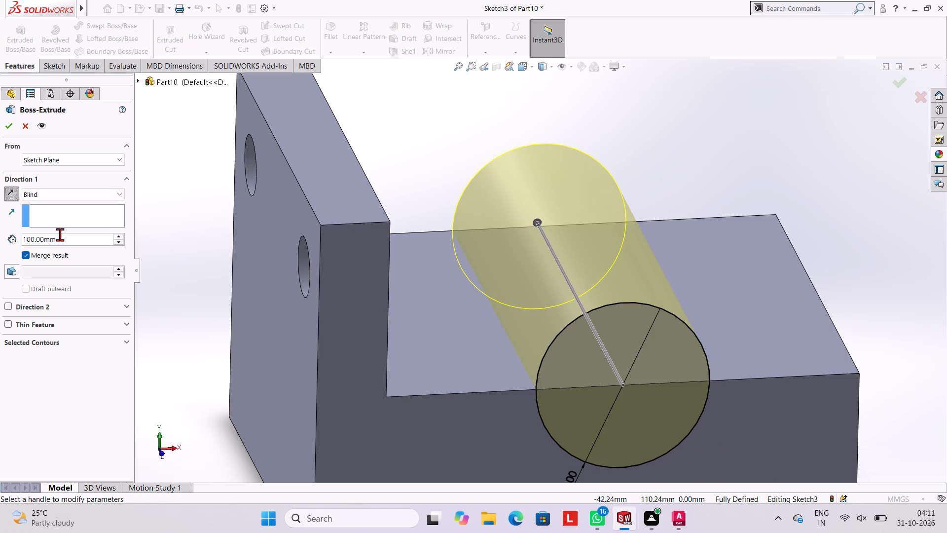
{"action": "left_click", "coordinate": [61, 236]}
{"action": "key", "text": "BackSpace"}
{"action": "key", "text": "BackSpace"}
{"action": "key", "text": "BackSpace"}
{"action": "key", "text": "BackSpace"}
{"action": "key", "text": "BackSpace"}
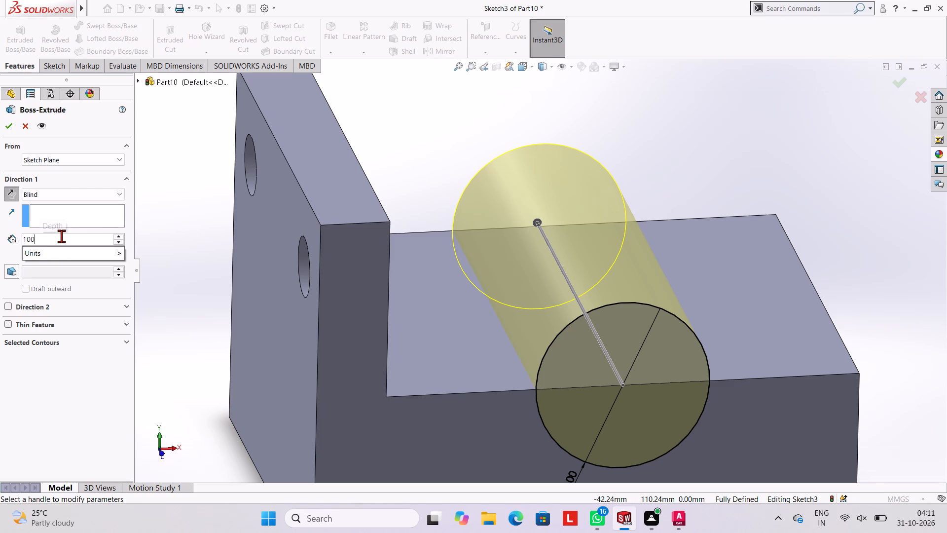
{"action": "key", "text": "BackSpace"}
{"action": "key", "text": "BackSpace"}
{"action": "key", "text": "BackSpace"}
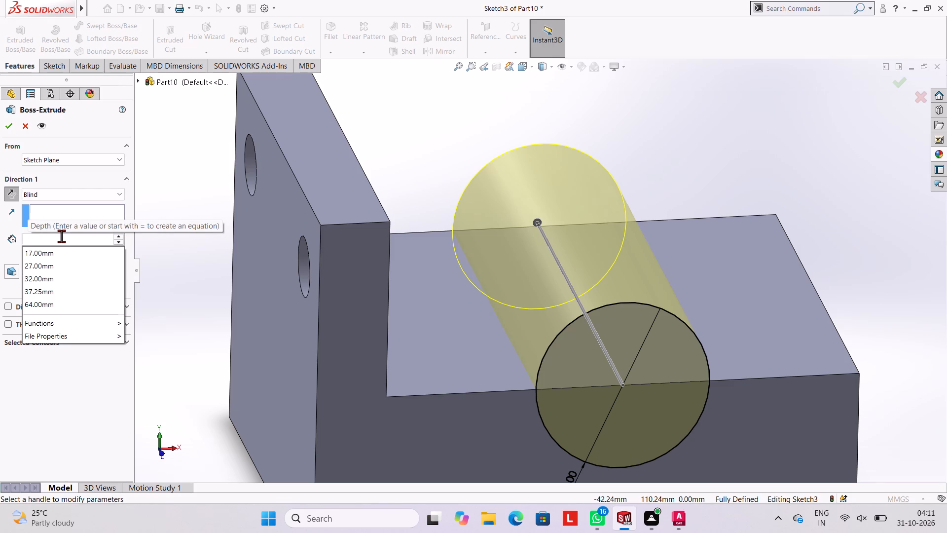
{"action": "type", "text": "100"}
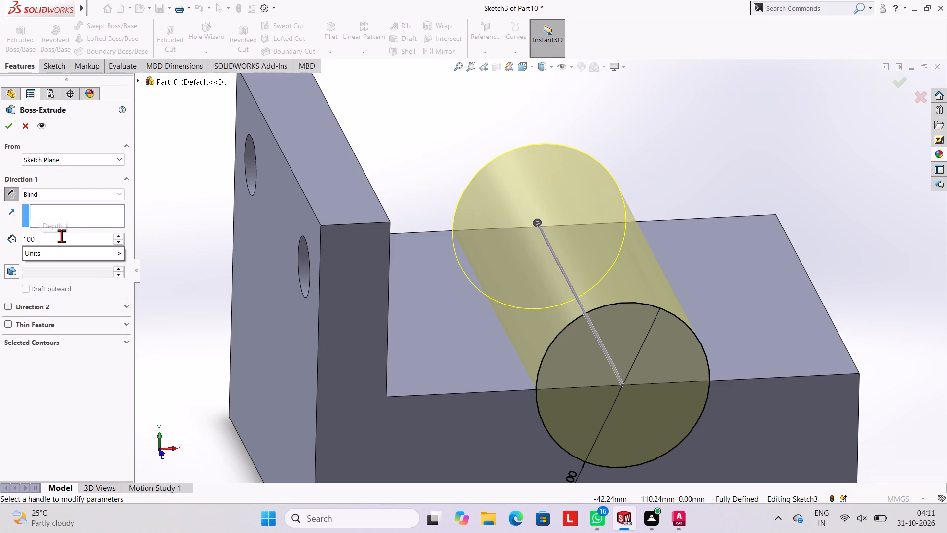
{"action": "key", "text": "Return"}
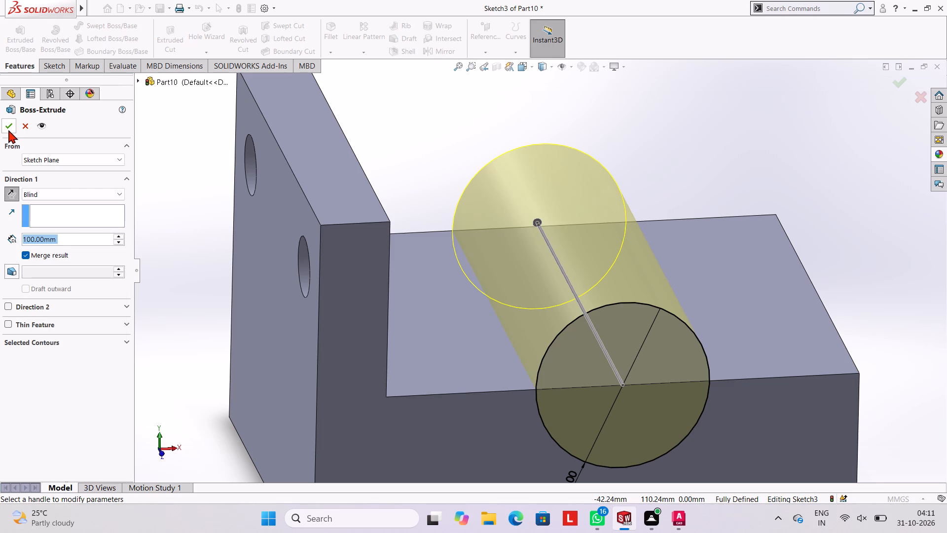
{"action": "left_click", "coordinate": [8, 130]}
{"action": "left_click", "coordinate": [393, 162]}
On the same L-shaped side face, sketch a 20 mm diameter circle concentric with the rounded boss.
{"action": "scroll", "coordinate": [556, 246], "scroll_direction": "up", "scroll_amount": 2}
{"action": "middle_click_drag", "start_coordinate": [552, 225], "coordinate": [519, 227]}
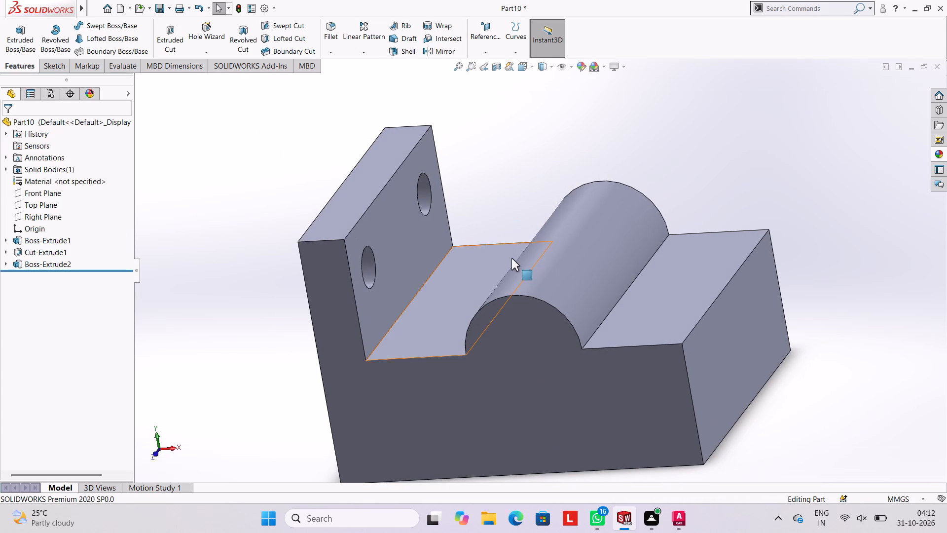
{"action": "scroll", "coordinate": [571, 266], "scroll_direction": "up", "scroll_amount": 3}
{"action": "middle_click_drag", "start_coordinate": [604, 230], "coordinate": [583, 297]}
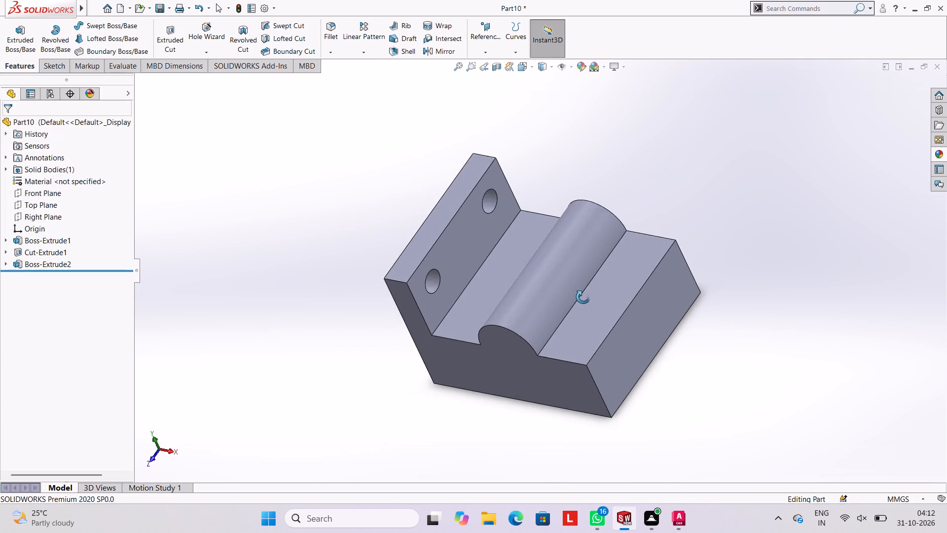
{"action": "middle_click_drag", "start_coordinate": [583, 297], "coordinate": [618, 232]}
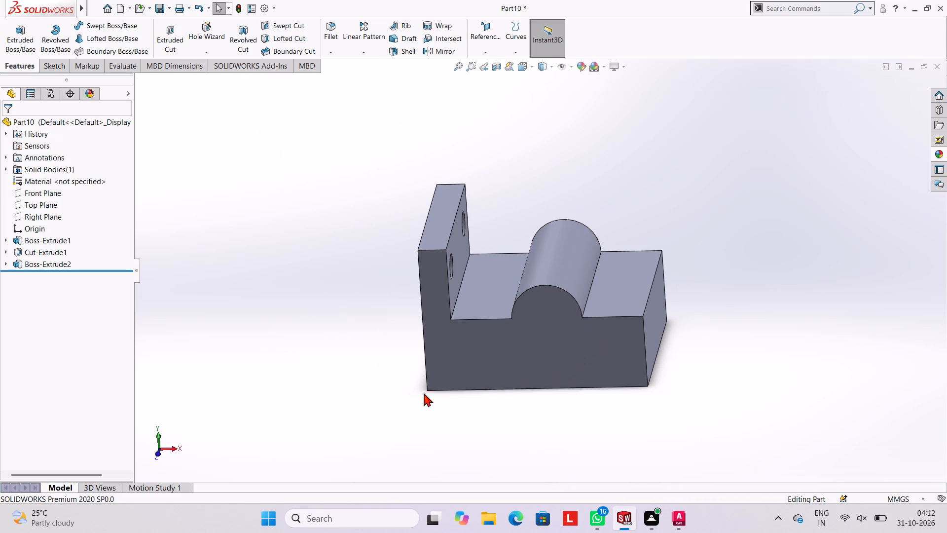
{"action": "left_click", "coordinate": [534, 341]}
{"action": "left_click", "coordinate": [579, 312]}
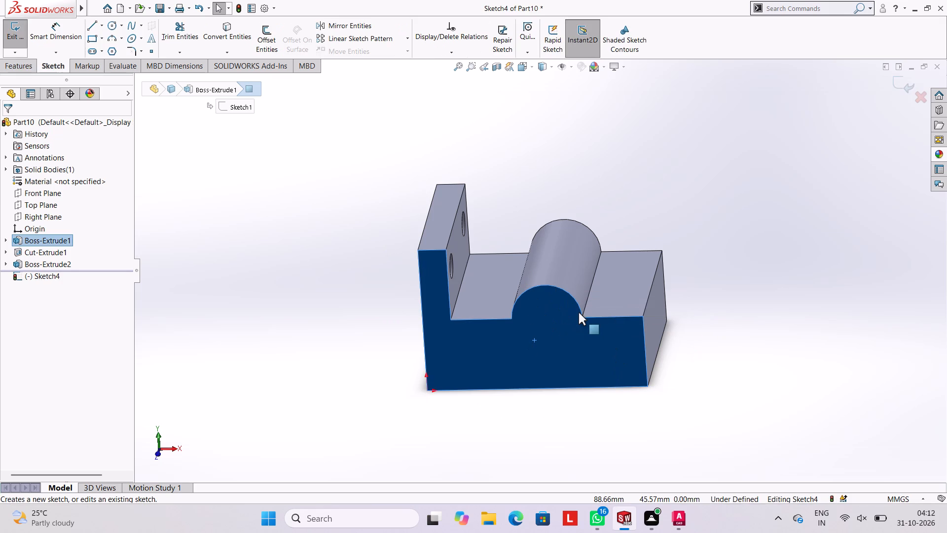
{"action": "key", "text": "ctrl+8"}
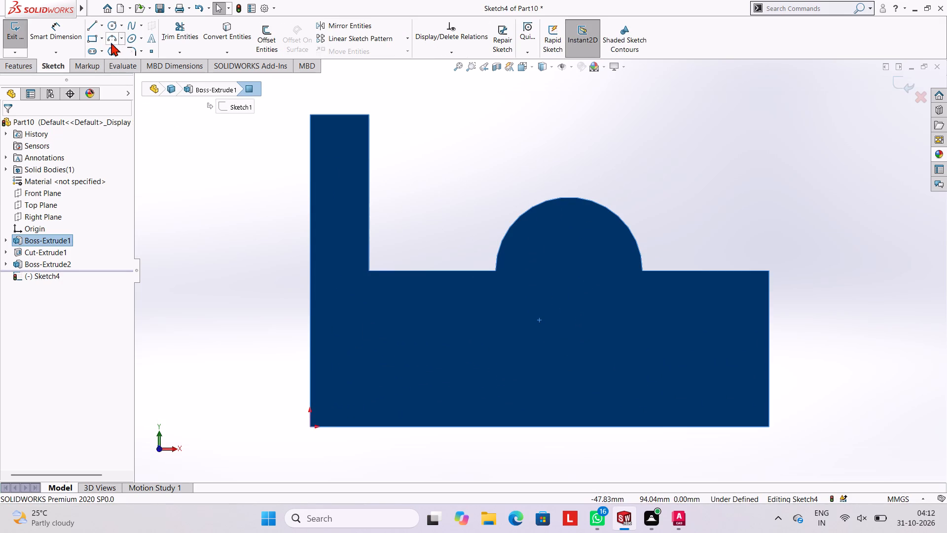
{"action": "left_click", "coordinate": [112, 26]}
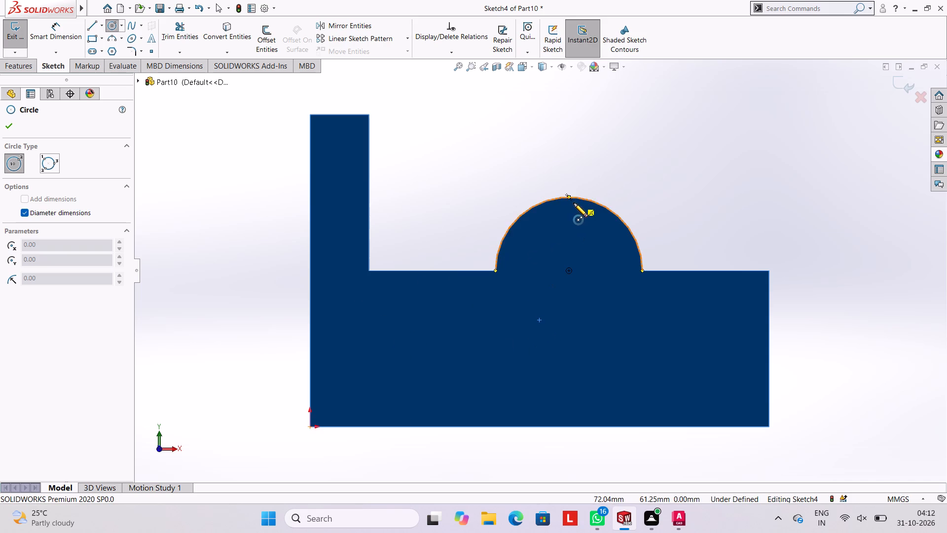
{"action": "left_click", "coordinate": [571, 271]}
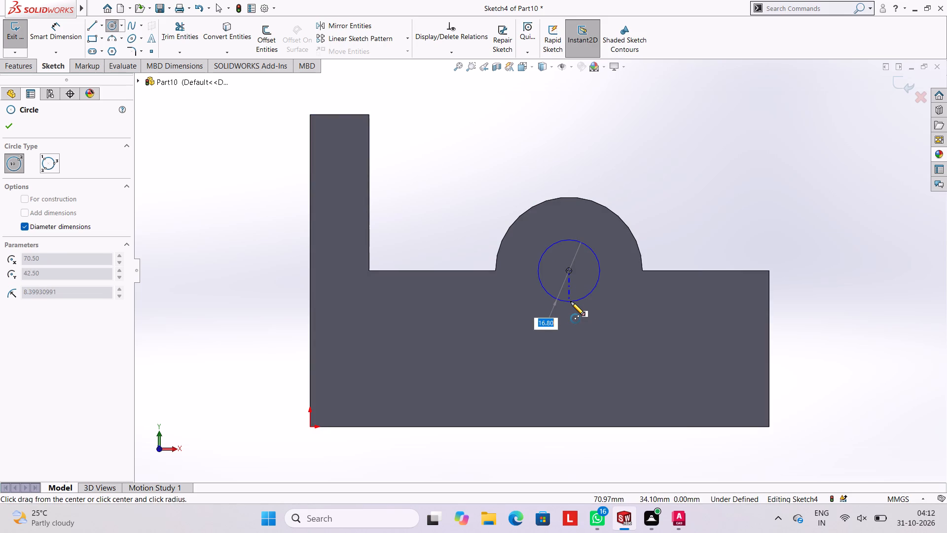
{"action": "type", "text": "20"}
{"action": "key", "text": "Return"}
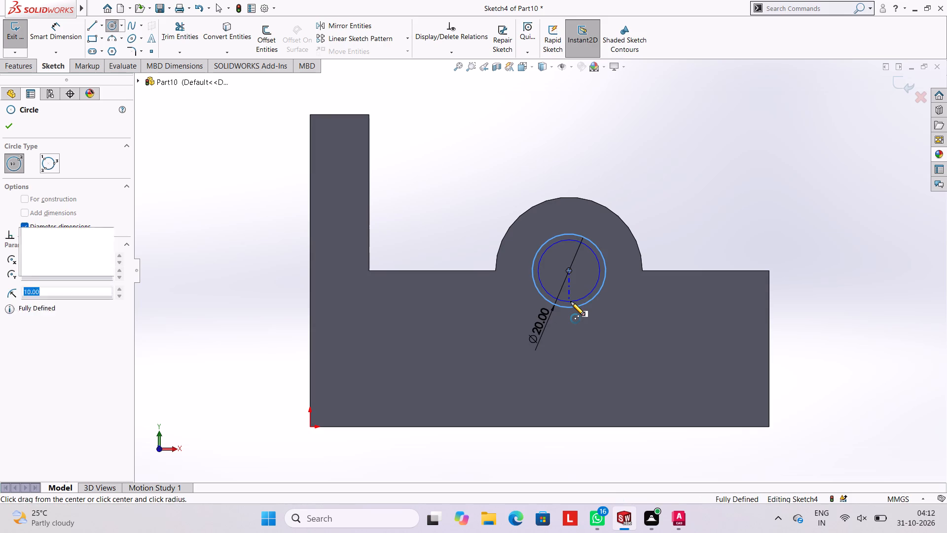
{"action": "key", "text": "Escape"}
{"action": "key", "text": "Escape"}
{"action": "key", "text": "Escape"}
{"action": "key", "text": "Escape"}
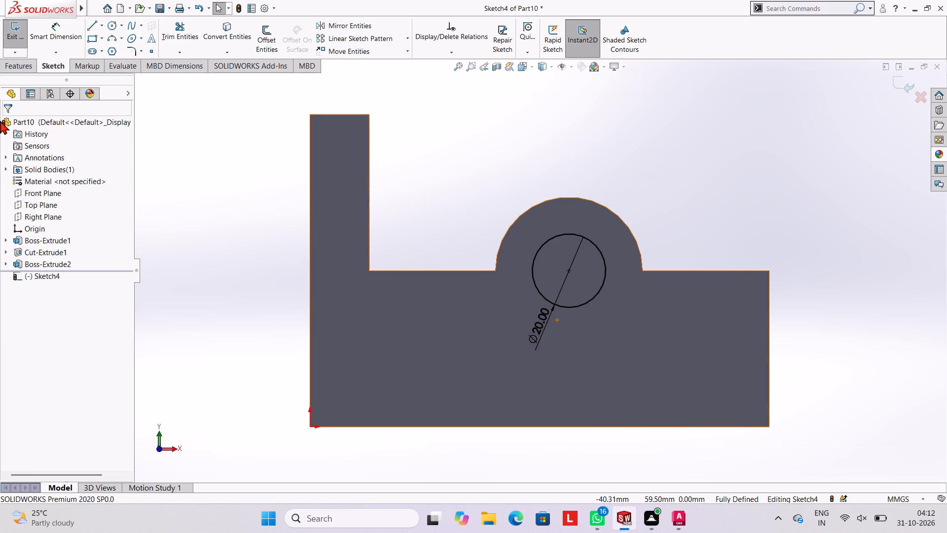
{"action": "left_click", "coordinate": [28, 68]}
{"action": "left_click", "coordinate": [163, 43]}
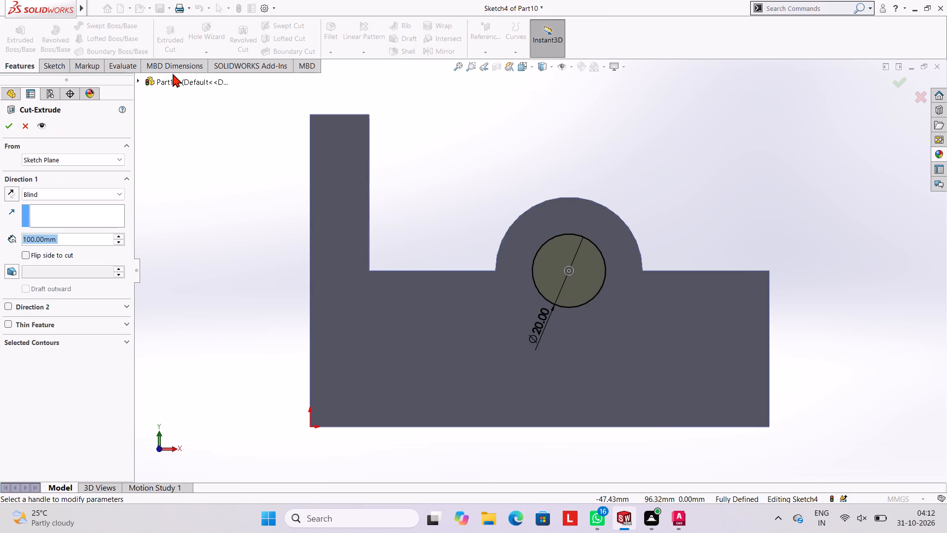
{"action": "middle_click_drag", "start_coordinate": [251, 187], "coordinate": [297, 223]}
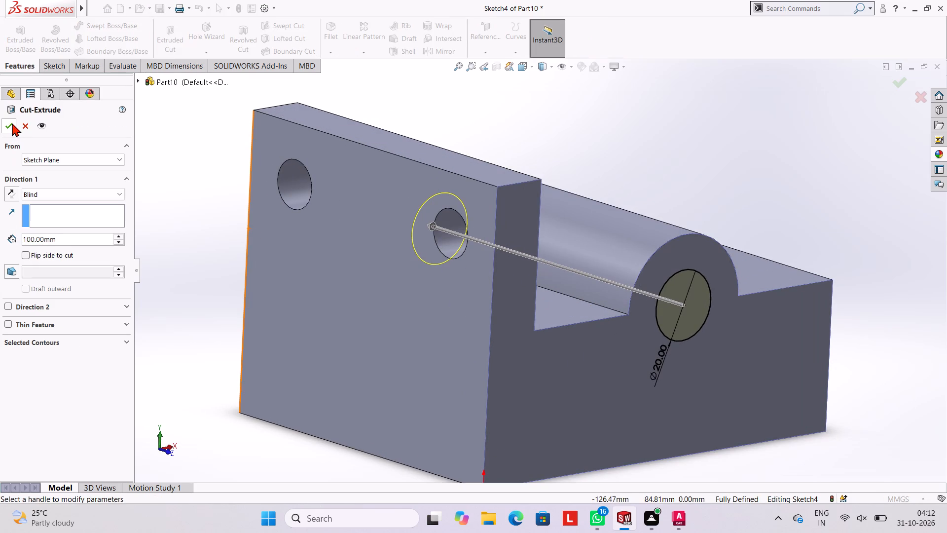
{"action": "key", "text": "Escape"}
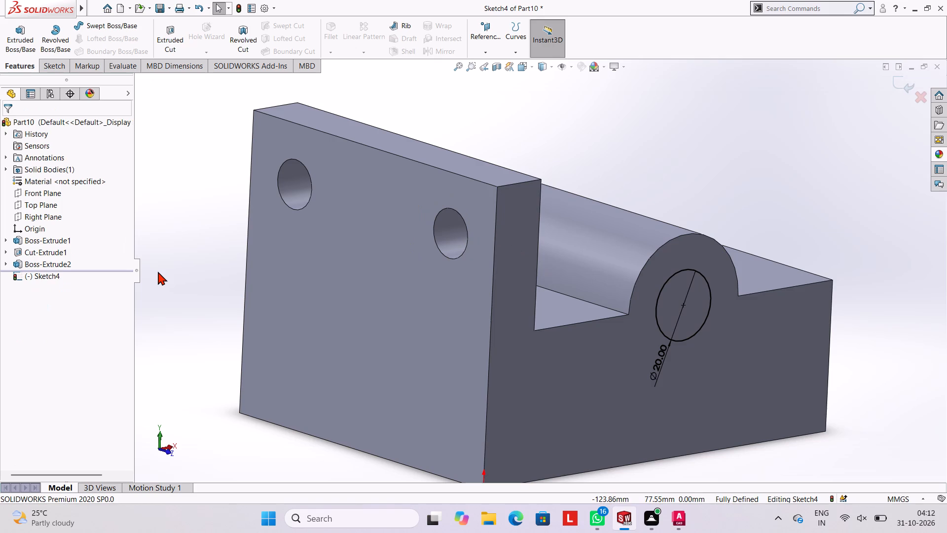
Undo the 20 mm circle on the L-shaped side face and exit the emptied sketch.
{"action": "key", "text": "ctrl+z"}
{"action": "key", "text": "Escape"}
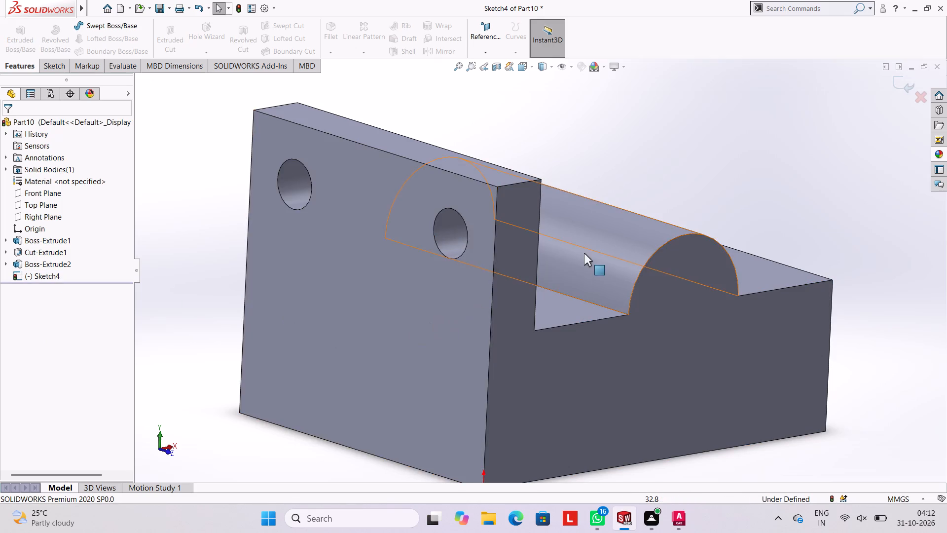
{"action": "middle_click_drag", "start_coordinate": [584, 253], "coordinate": [554, 239]}
{"action": "left_click", "coordinate": [587, 263]}
{"action": "left_click", "coordinate": [630, 245]}
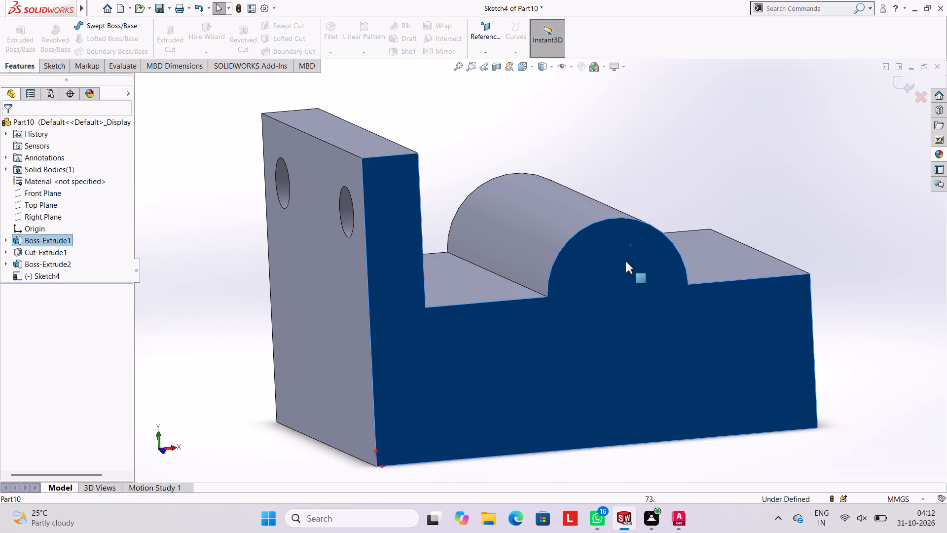
{"action": "key", "text": "Escape"}
{"action": "key", "text": "Escape"}
{"action": "left_click", "coordinate": [902, 89]}
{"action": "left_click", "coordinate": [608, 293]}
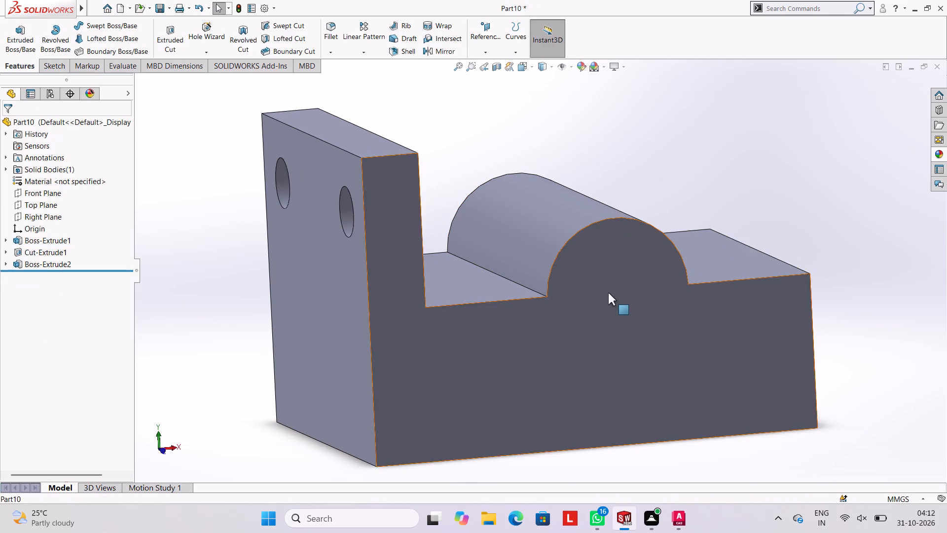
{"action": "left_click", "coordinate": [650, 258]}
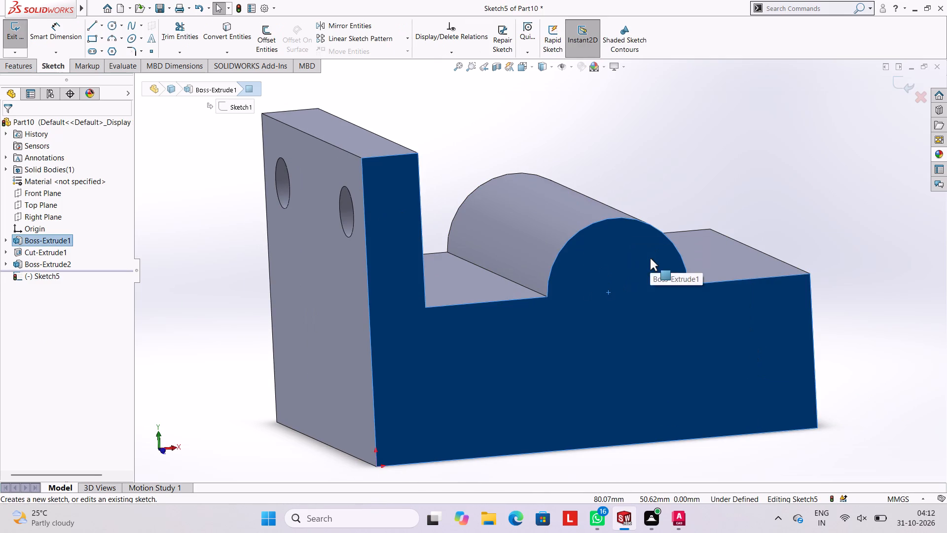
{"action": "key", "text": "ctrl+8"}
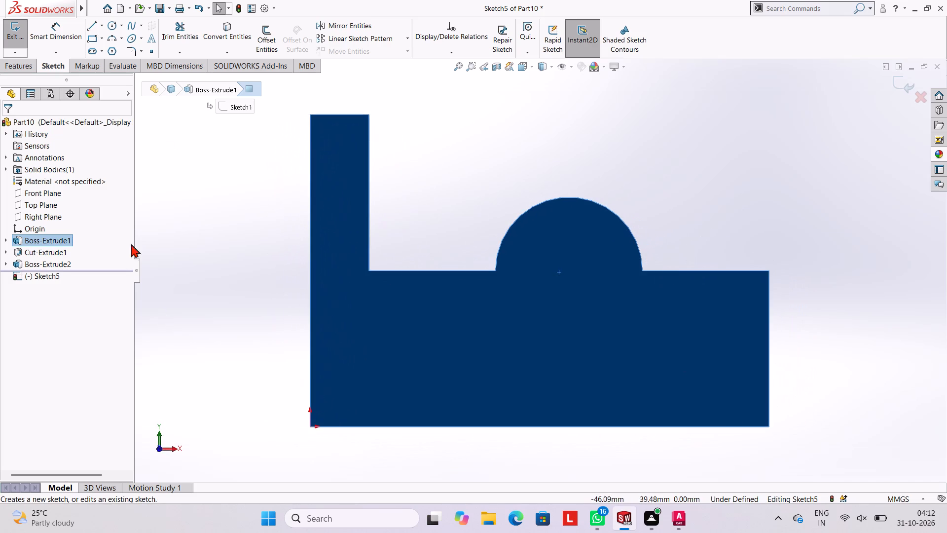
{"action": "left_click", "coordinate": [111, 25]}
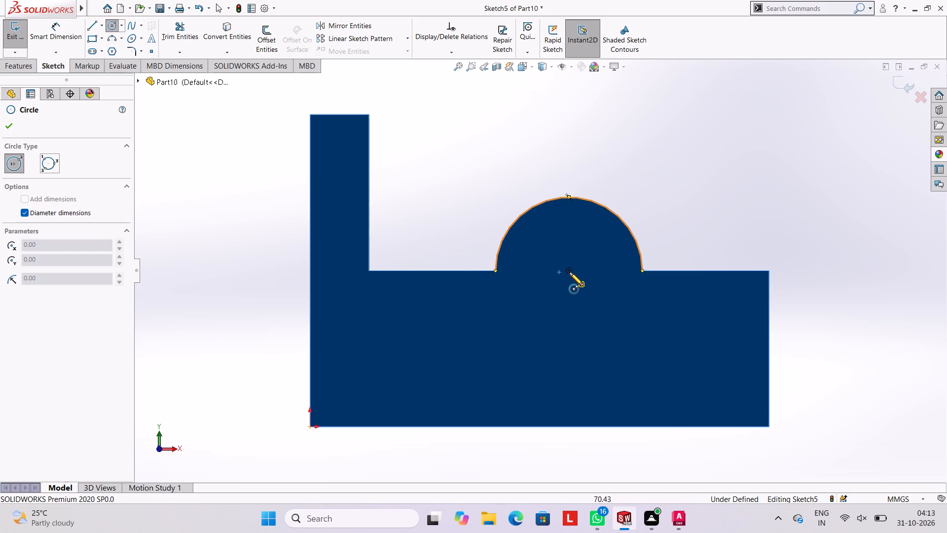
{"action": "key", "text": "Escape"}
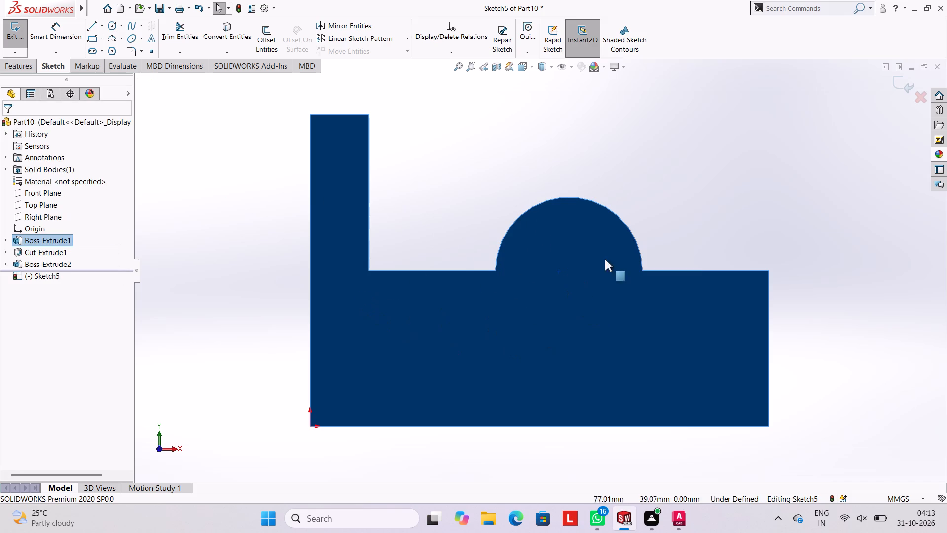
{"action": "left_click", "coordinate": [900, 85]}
Start a new sketch on the L-shaped side face, viewed straight on, and begin a centre-based circle.
{"action": "left_click", "coordinate": [554, 313]}
{"action": "left_click", "coordinate": [594, 284]}
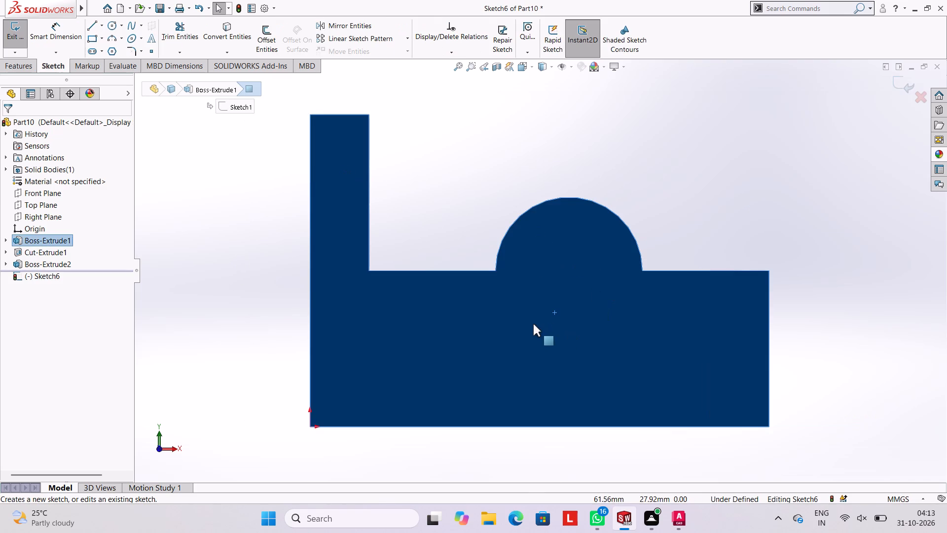
{"action": "key", "text": "ctrl+8"}
{"action": "key", "text": "ctrl+8"}
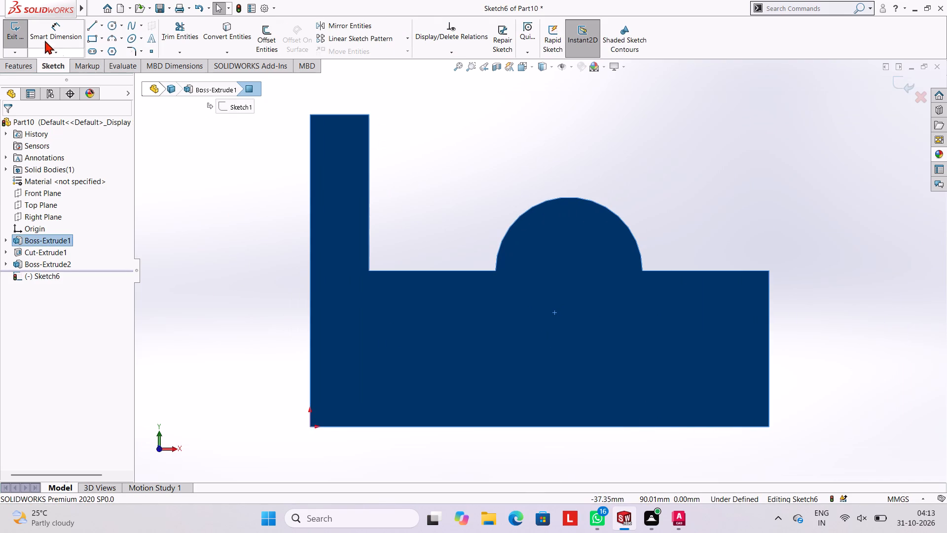
{"action": "left_click", "coordinate": [114, 21]}
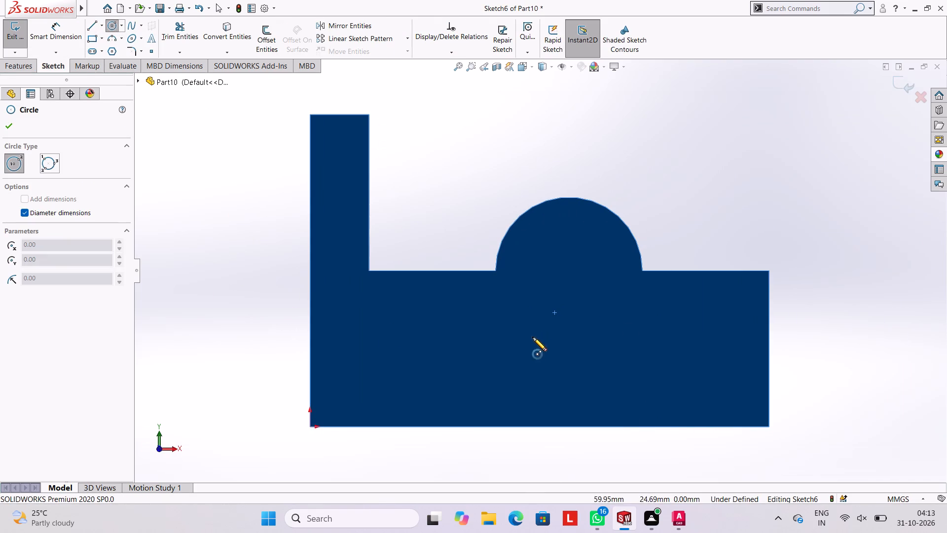
{"action": "scroll", "coordinate": [664, 290], "scroll_direction": "up", "scroll_amount": 2}
{"action": "scroll", "coordinate": [664, 287], "scroll_direction": "down", "scroll_amount": 3}
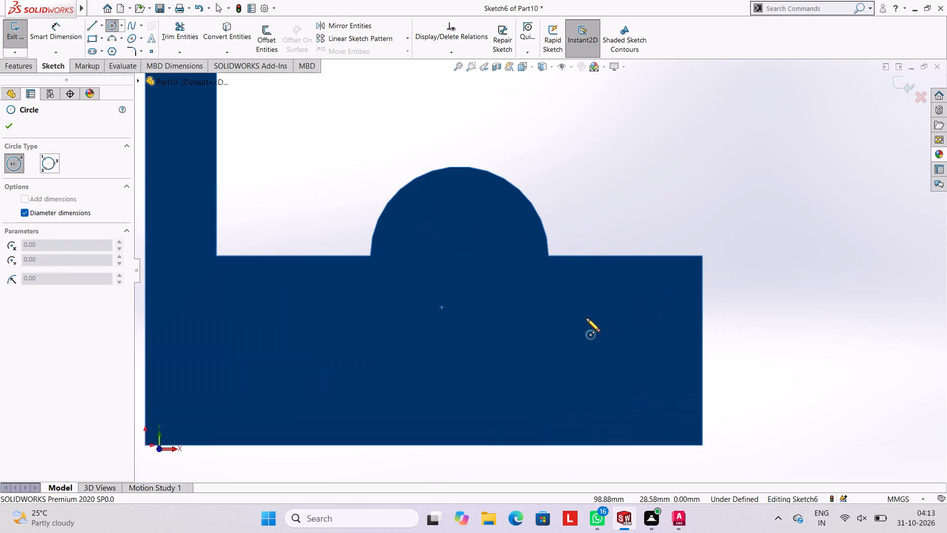
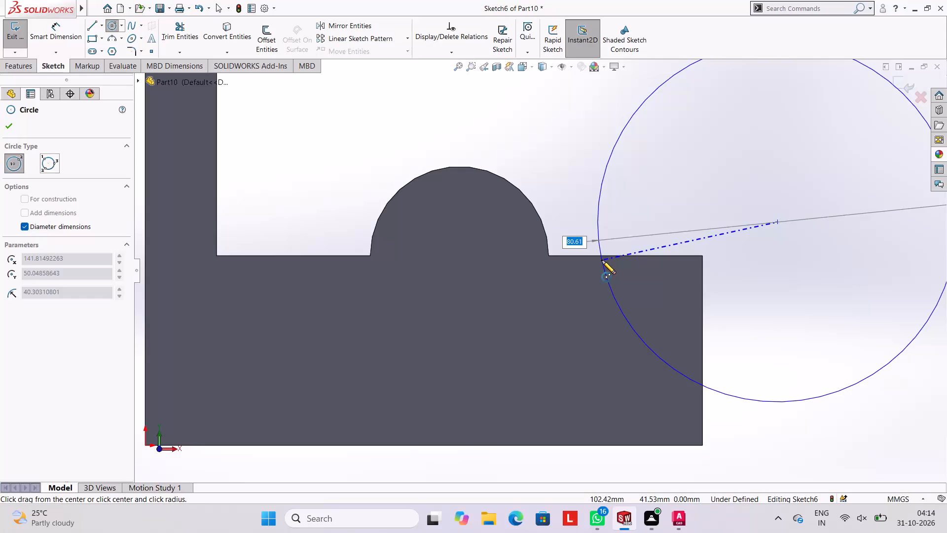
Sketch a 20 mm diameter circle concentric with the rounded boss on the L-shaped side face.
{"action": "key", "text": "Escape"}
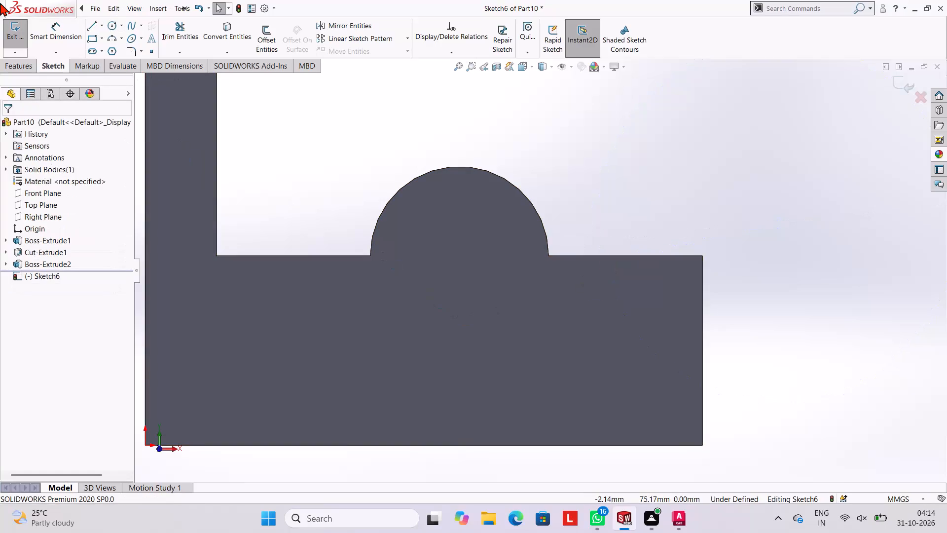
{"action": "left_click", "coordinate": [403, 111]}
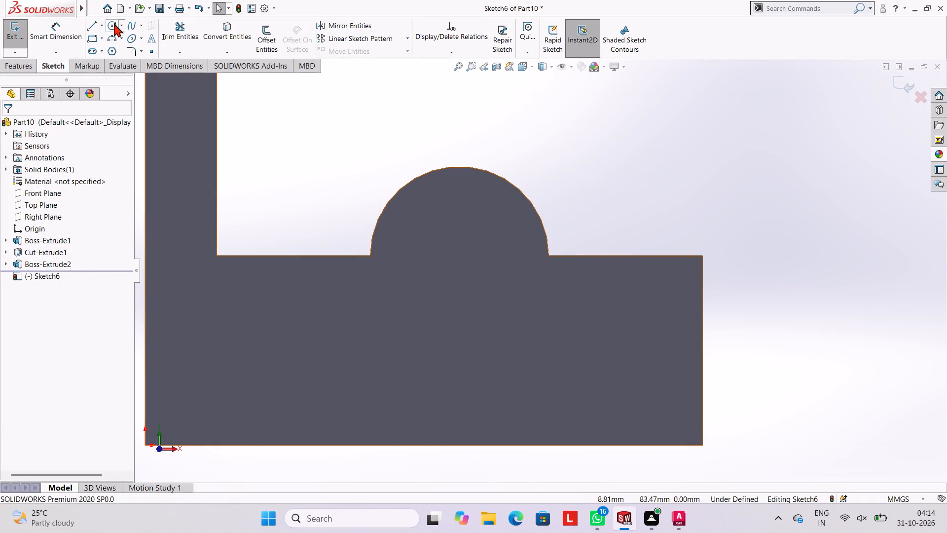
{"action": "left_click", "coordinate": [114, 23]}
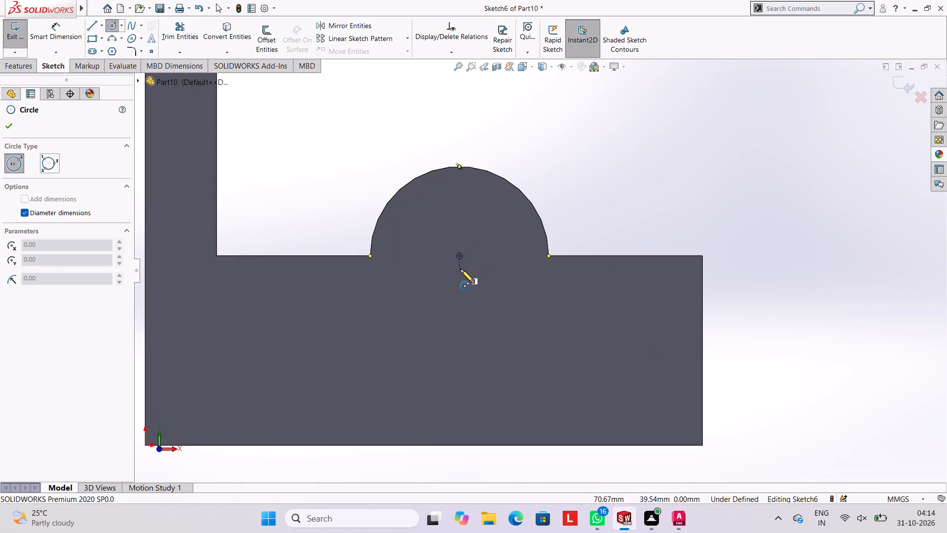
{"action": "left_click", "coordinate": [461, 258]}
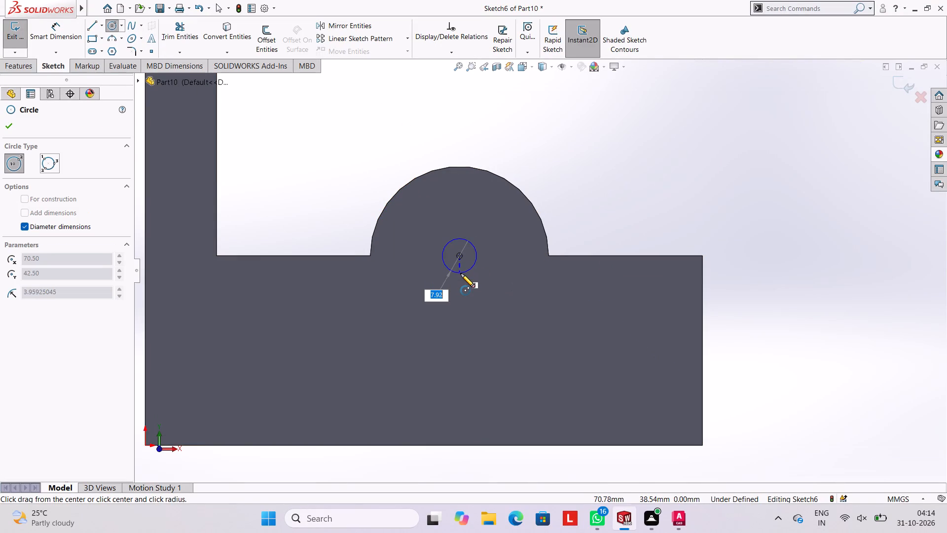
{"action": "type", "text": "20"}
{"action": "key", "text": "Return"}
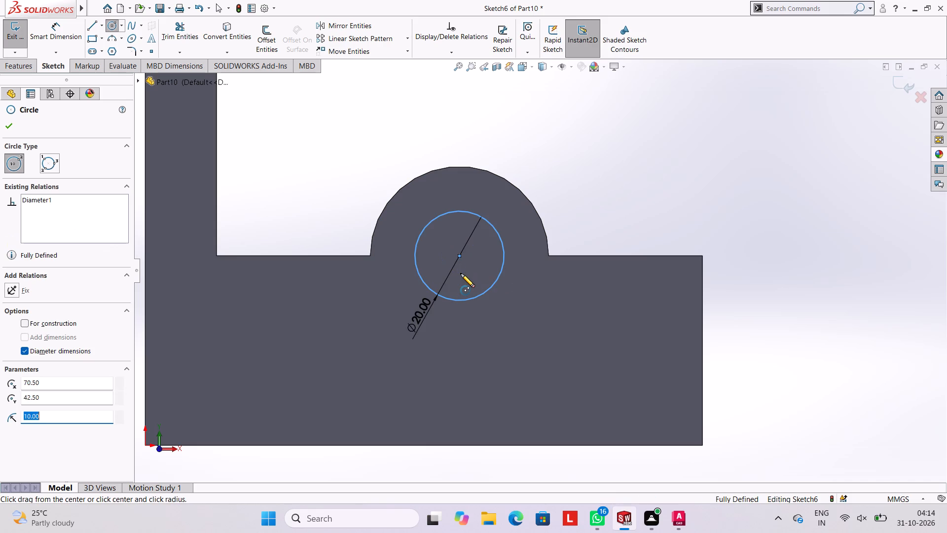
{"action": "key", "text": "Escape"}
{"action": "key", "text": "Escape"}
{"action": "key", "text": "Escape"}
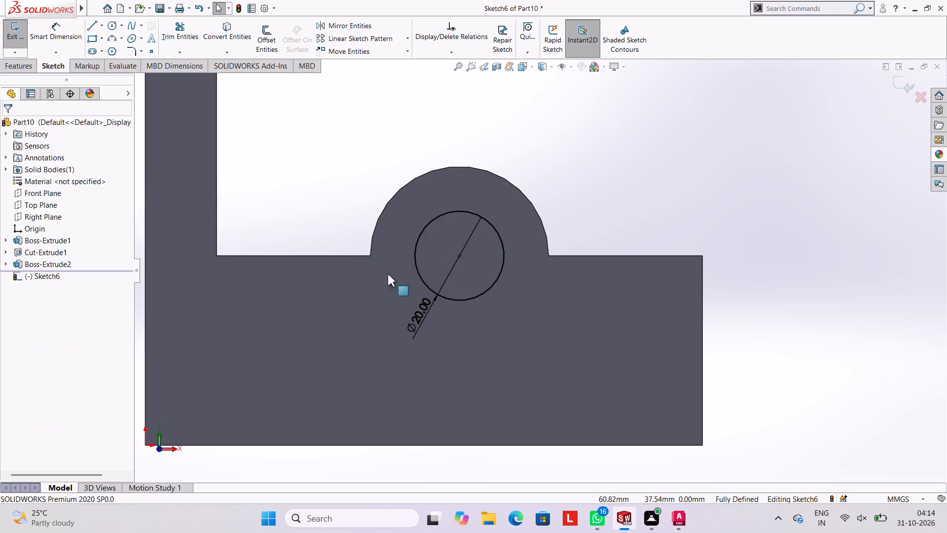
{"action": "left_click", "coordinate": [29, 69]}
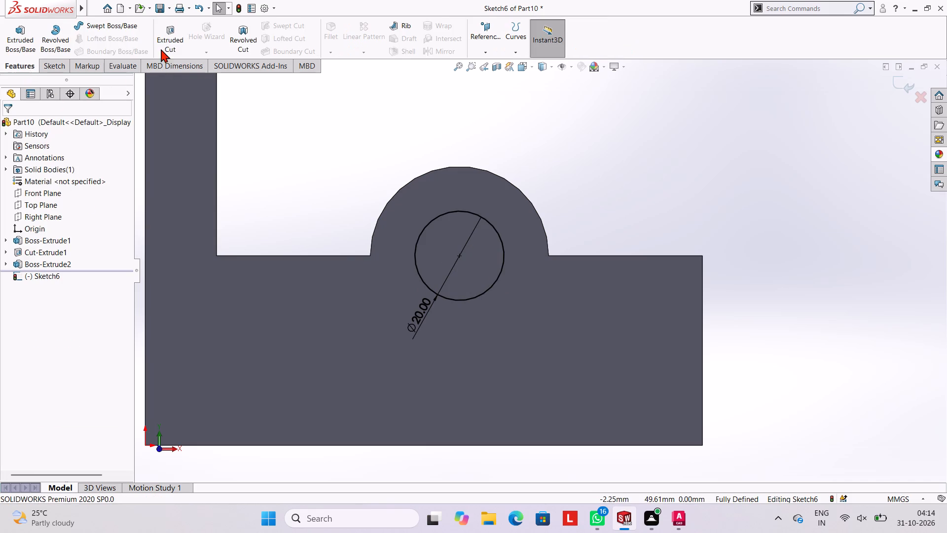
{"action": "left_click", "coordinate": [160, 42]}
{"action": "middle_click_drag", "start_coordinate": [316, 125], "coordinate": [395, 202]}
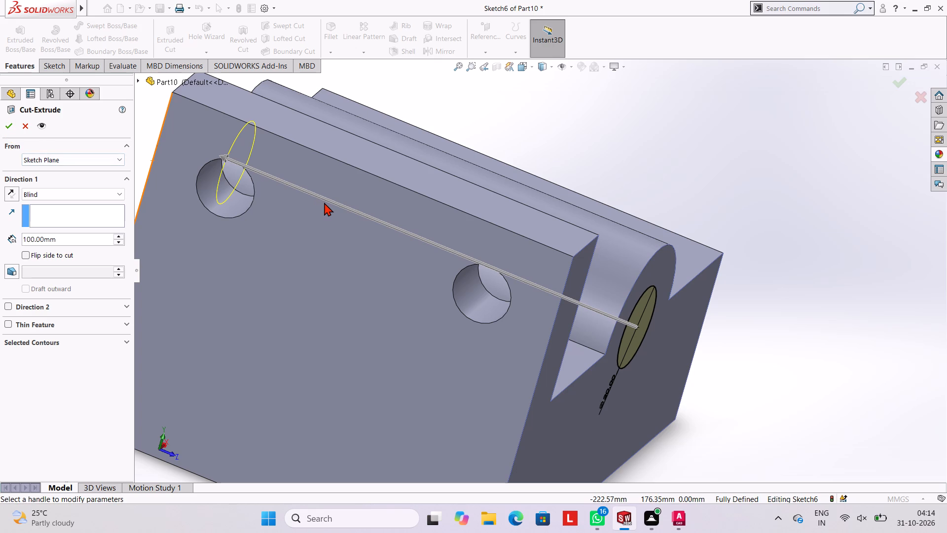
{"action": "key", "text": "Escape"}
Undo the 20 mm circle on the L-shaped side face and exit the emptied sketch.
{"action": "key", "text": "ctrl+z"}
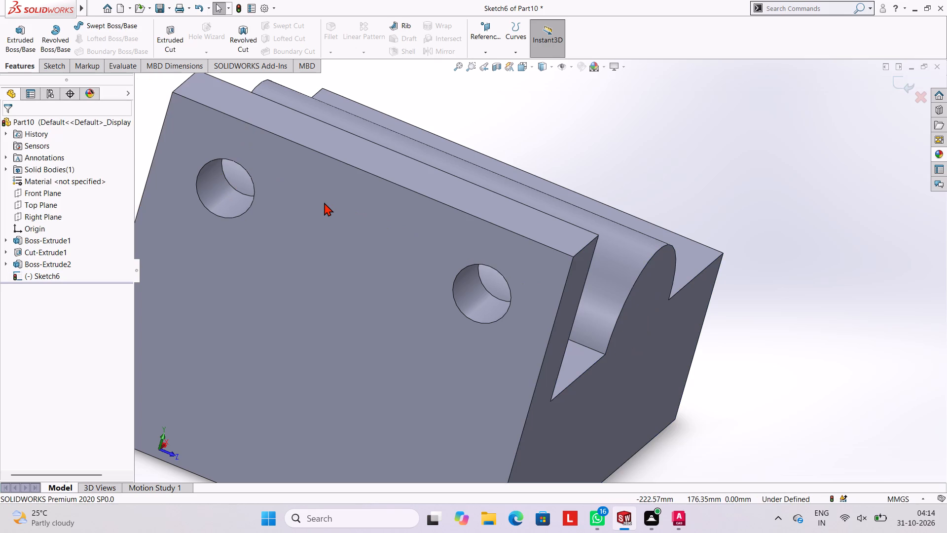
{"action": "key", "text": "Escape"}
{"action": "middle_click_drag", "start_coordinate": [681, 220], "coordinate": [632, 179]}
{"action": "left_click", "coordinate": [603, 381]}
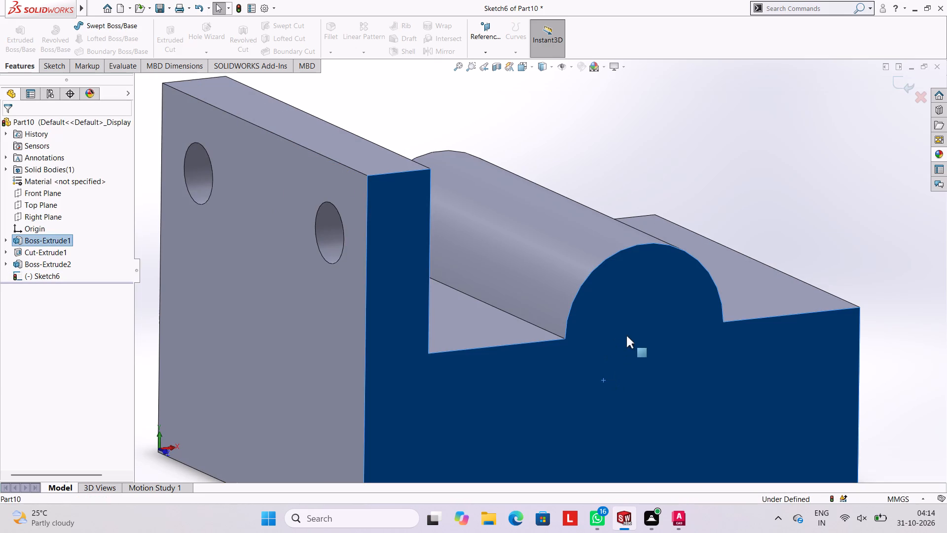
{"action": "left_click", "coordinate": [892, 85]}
Start a new sketch on the L-shaped side face and draw a 40 mm diameter circle concentric with the rounded boss.
{"action": "left_click", "coordinate": [601, 342]}
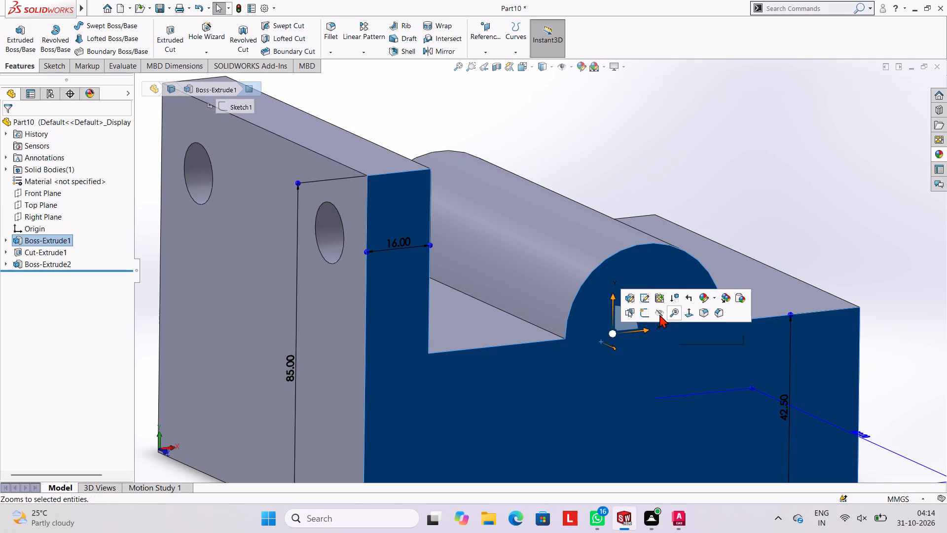
{"action": "left_click", "coordinate": [645, 311]}
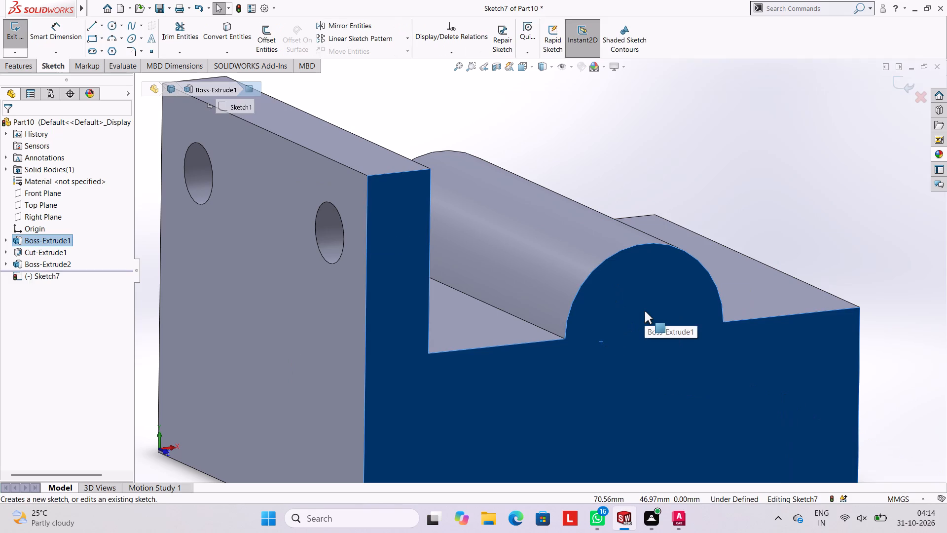
{"action": "key", "text": "ctrl+8"}
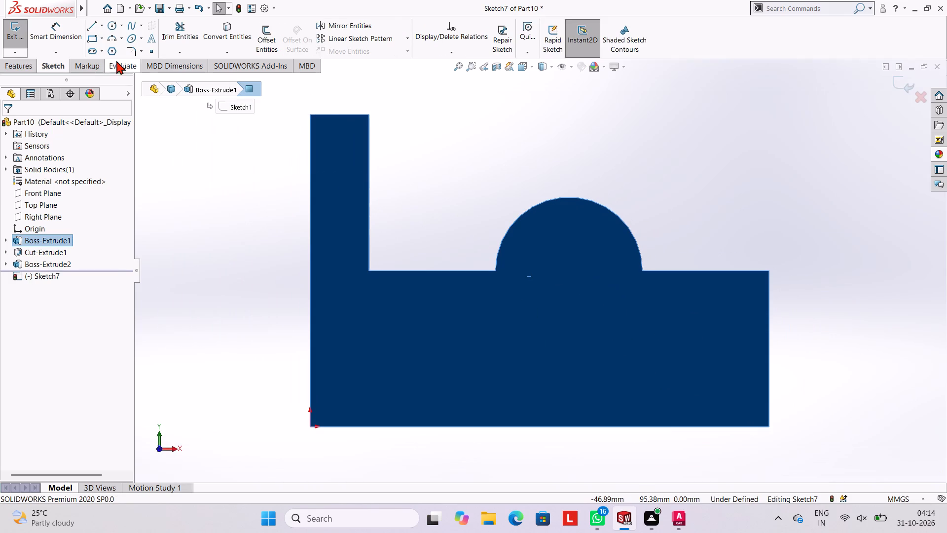
{"action": "left_click", "coordinate": [111, 30]}
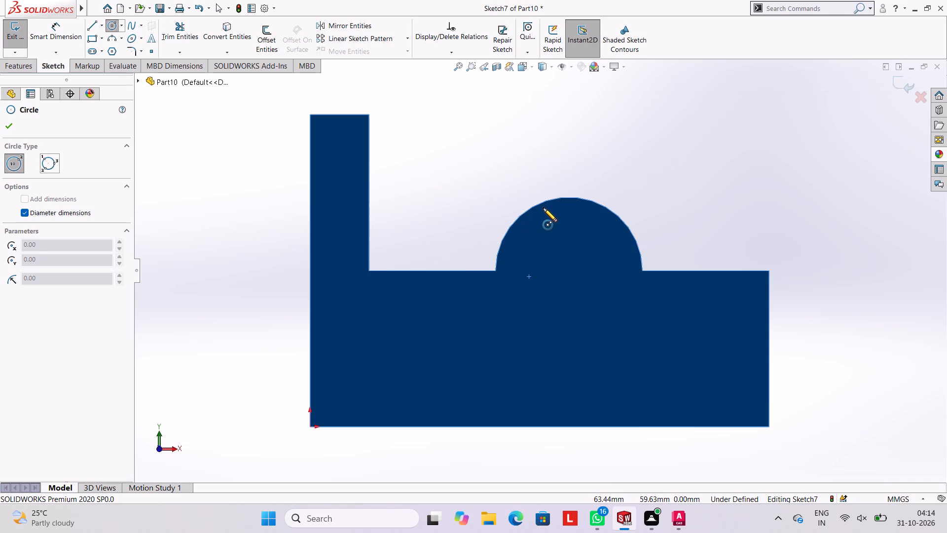
{"action": "left_click", "coordinate": [570, 272]}
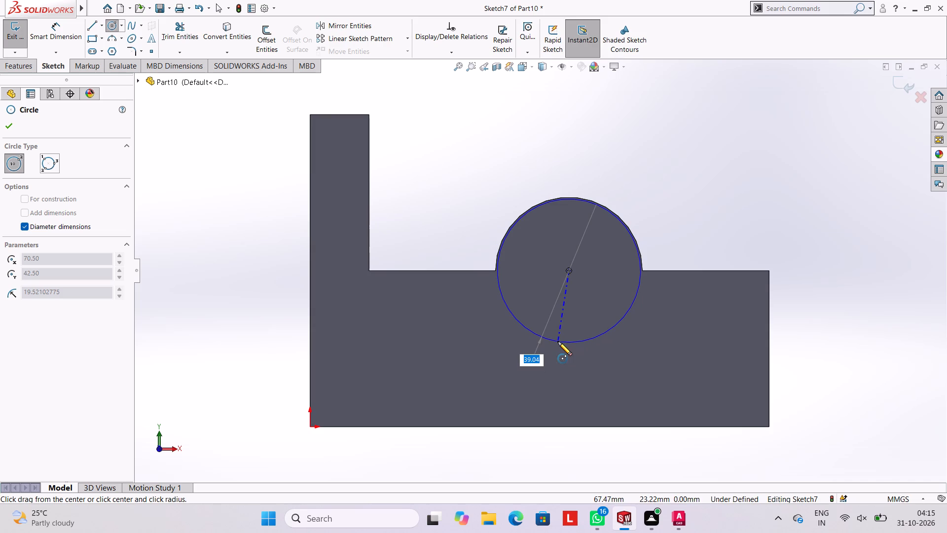
{"action": "type", "text": "40"}
{"action": "key", "text": "Return"}
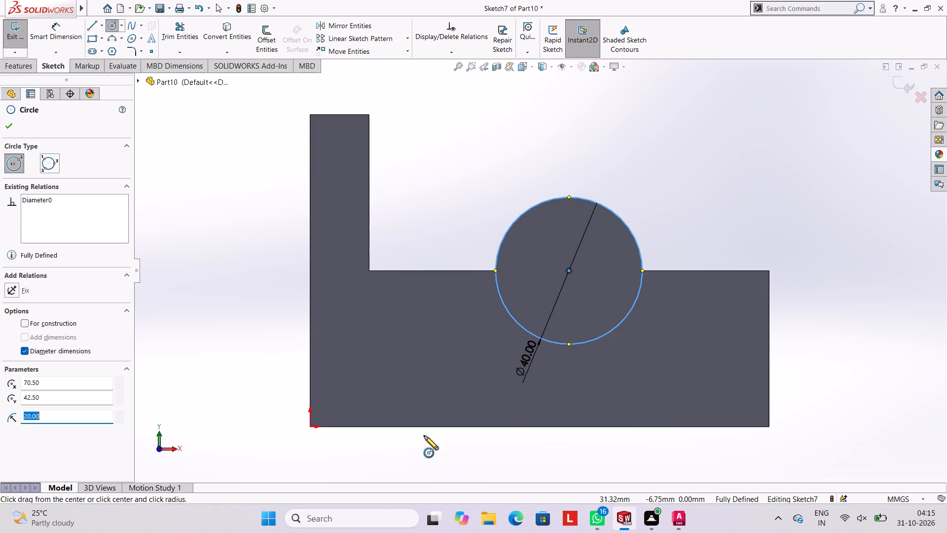
{"action": "key", "text": "Escape"}
{"action": "key", "text": "Escape"}
{"action": "key", "text": "Escape"}
{"action": "key", "text": "Escape"}
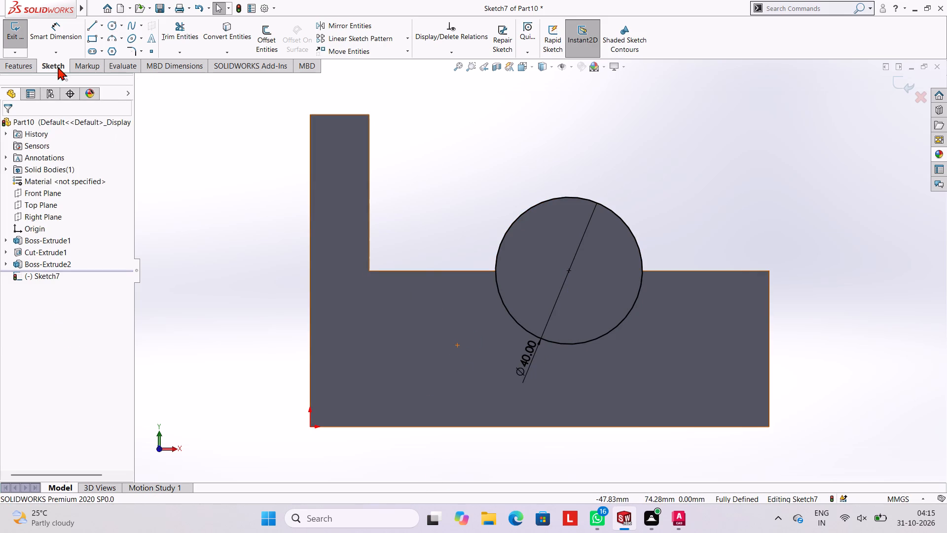
Extrude the 40 mm circle outward from the side face as a Blind boss 5 mm deep with the result merged.
{"action": "left_click", "coordinate": [24, 68]}
{"action": "left_click", "coordinate": [23, 46]}
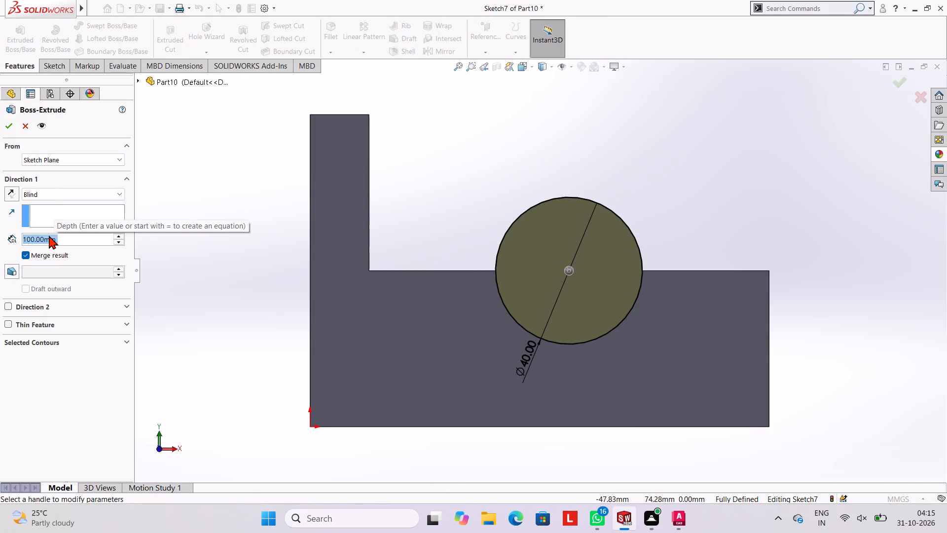
{"action": "key", "text": "5"}
{"action": "key", "text": "Return"}
{"action": "scroll", "coordinate": [211, 229], "scroll_direction": "up", "scroll_amount": 1}
{"action": "middle_click_drag", "start_coordinate": [239, 209], "coordinate": [272, 262]}
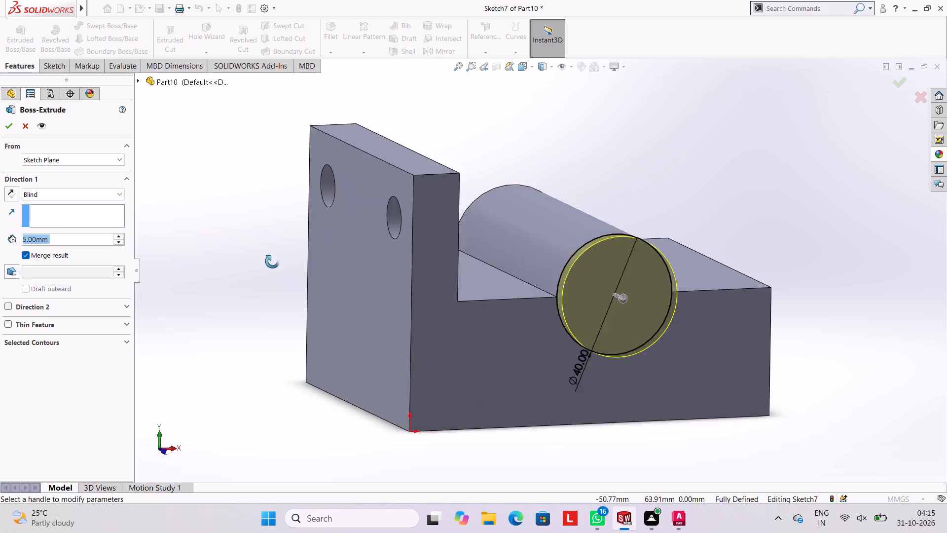
{"action": "middle_click_drag", "start_coordinate": [272, 262], "coordinate": [294, 304]}
{"action": "left_click", "coordinate": [11, 124]}
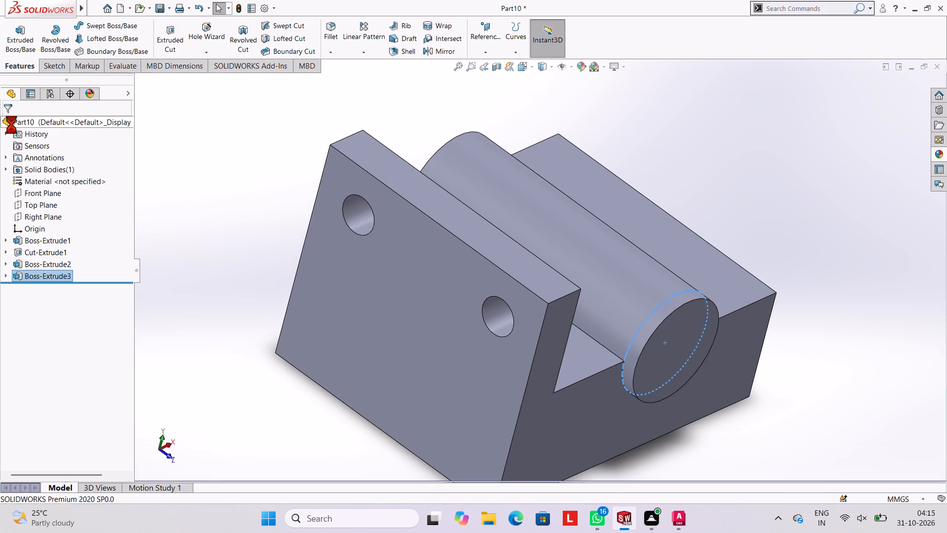
{"action": "left_click", "coordinate": [181, 132]}
On the opposite L-shaped side face, sketch a 40 mm diameter circle concentric with the rounded boss.
{"action": "middle_click_drag", "start_coordinate": [340, 223], "coordinate": [424, 237]}
{"action": "left_click", "coordinate": [415, 180]}
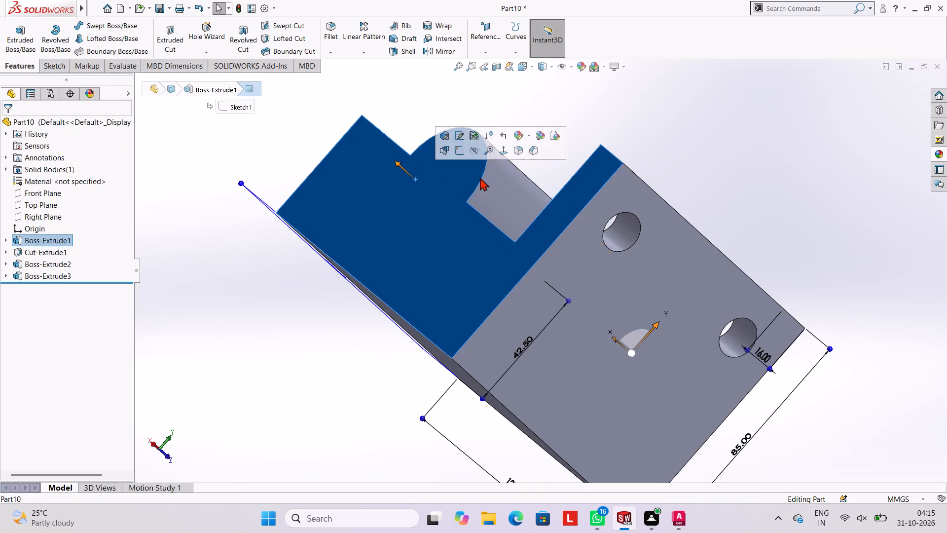
{"action": "left_click", "coordinate": [461, 151]}
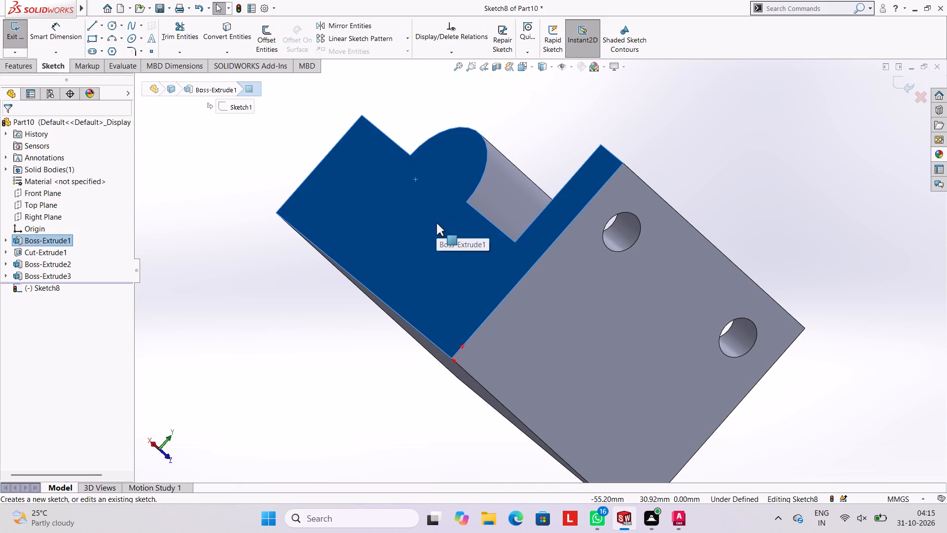
{"action": "key", "text": "ctrl+8"}
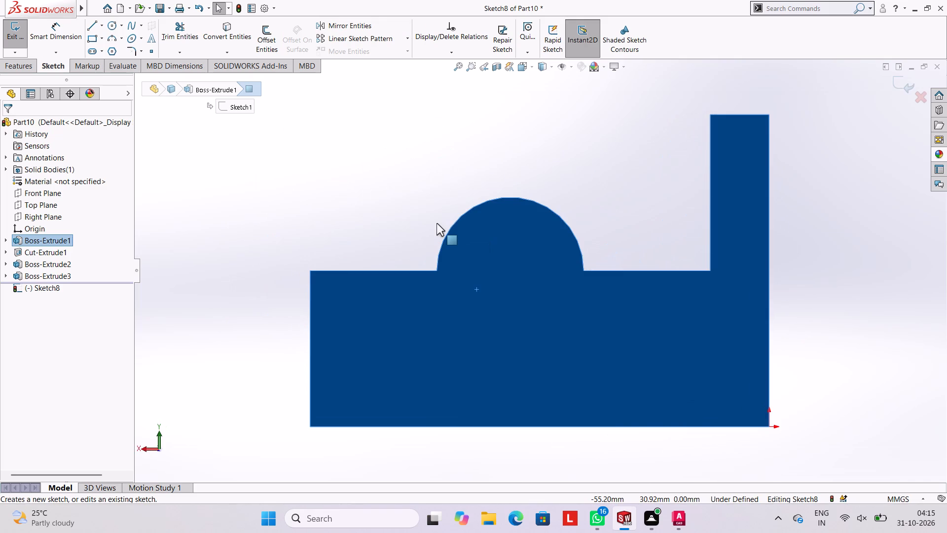
{"action": "left_click", "coordinate": [113, 26]}
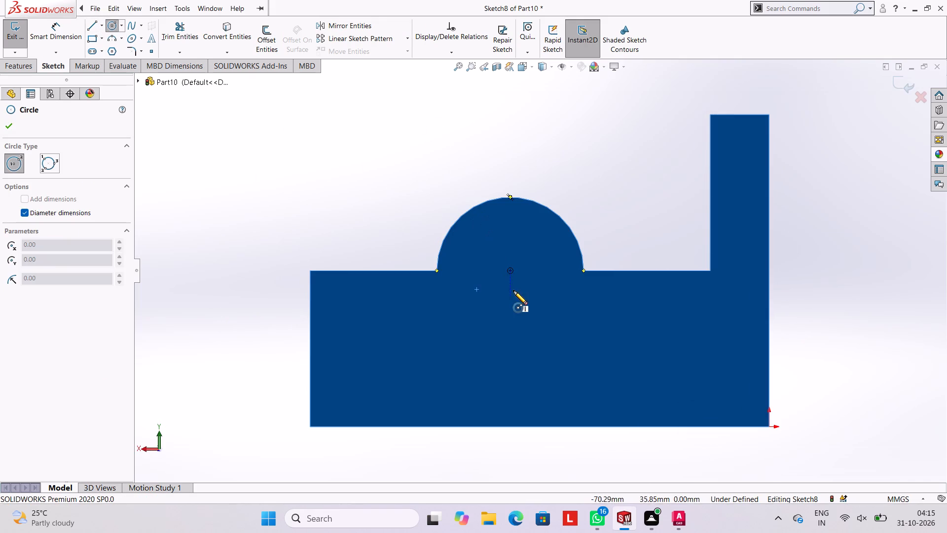
{"action": "left_click", "coordinate": [510, 271]}
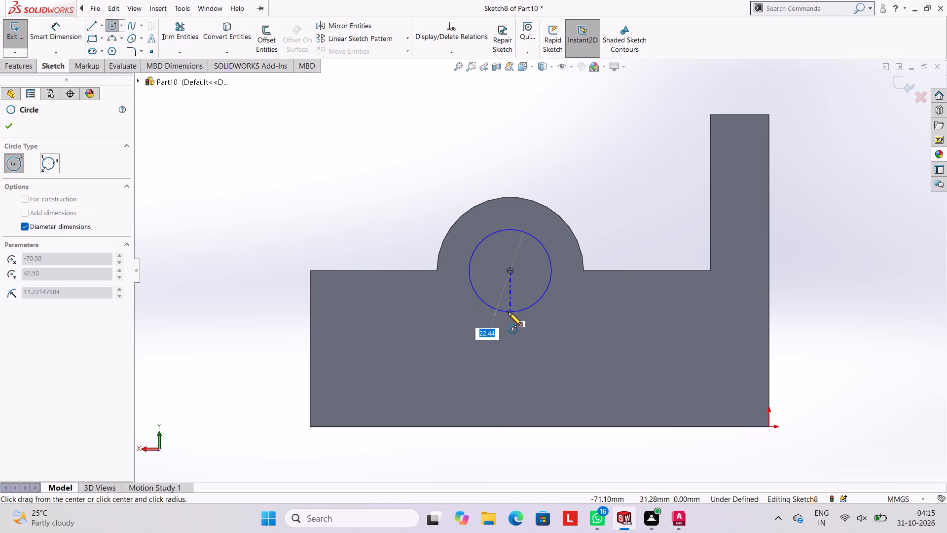
{"action": "type", "text": "10"}
{"action": "key", "text": "BackSpace"}
{"action": "key", "text": "BackSpace"}
{"action": "key", "text": "BackSpace"}
{"action": "type", "text": "40"}
{"action": "key", "text": "Return"}
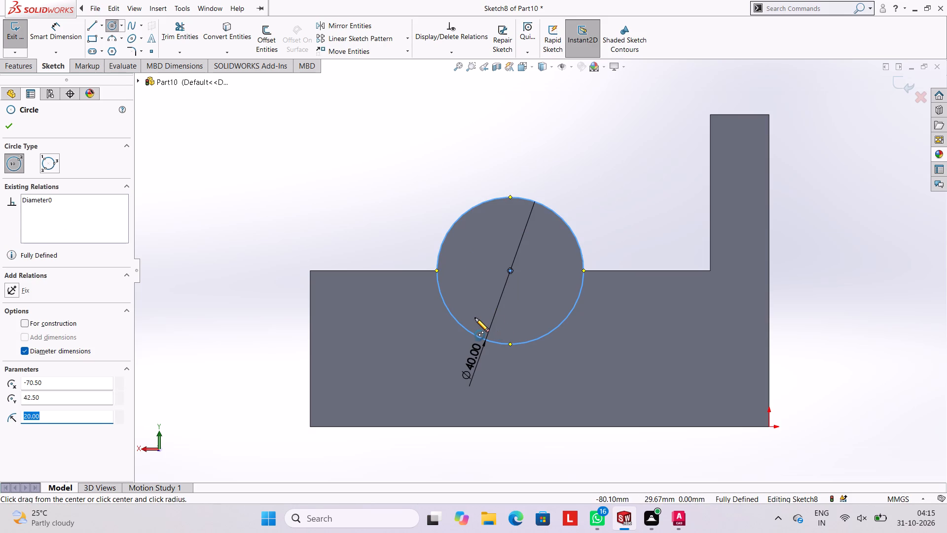
{"action": "key", "text": "Escape"}
{"action": "key", "text": "Escape"}
{"action": "key", "text": "Escape"}
{"action": "key", "text": "Escape"}
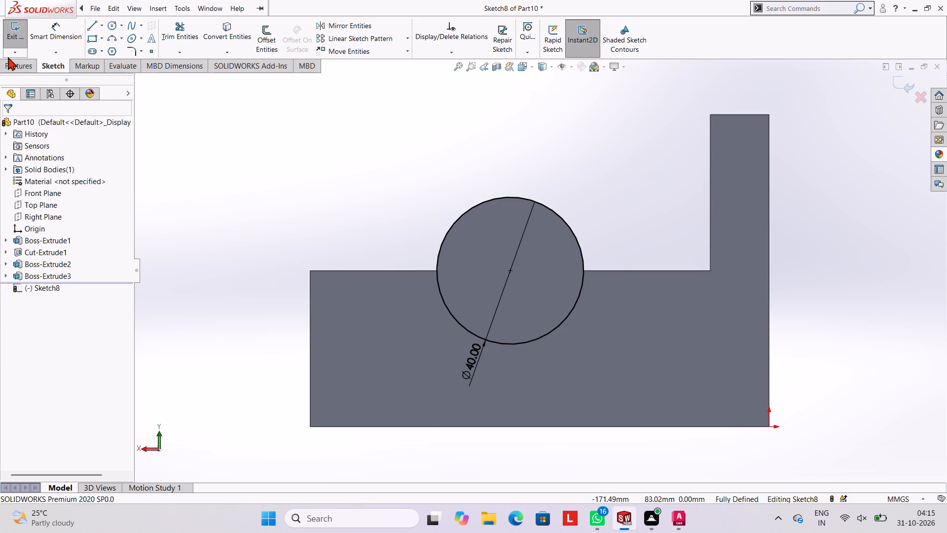
Extrude this 40 mm circle outward as a Blind boss 5 mm deep with the result merged.
{"action": "left_click", "coordinate": [19, 67]}
{"action": "left_click", "coordinate": [32, 33]}
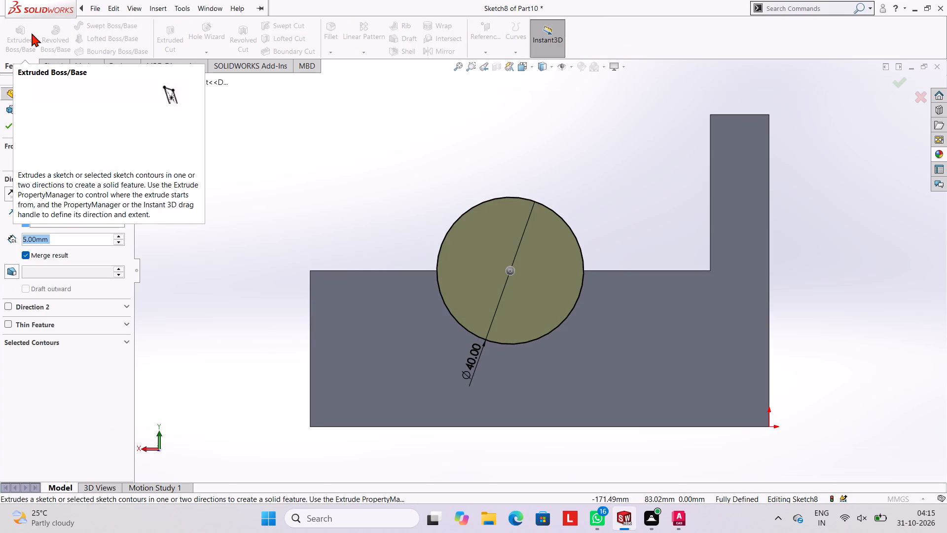
{"action": "left_click", "coordinate": [10, 120]}
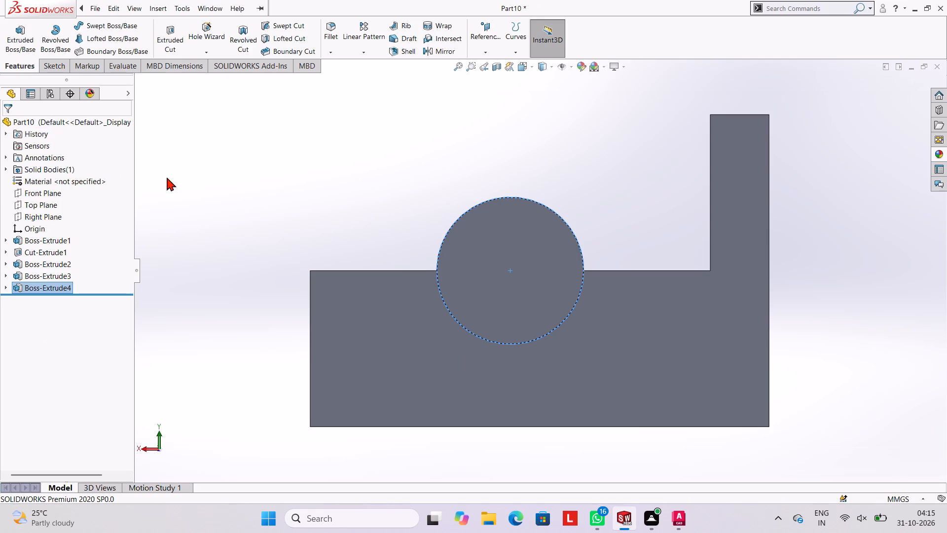
{"action": "left_click", "coordinate": [247, 179]}
Start a sketch on the 40 mm boss's end face and draw a 20 mm diameter circle concentric with the boss.
{"action": "middle_click_drag", "start_coordinate": [310, 176], "coordinate": [373, 220]}
{"action": "scroll", "coordinate": [494, 299], "scroll_direction": "up", "scroll_amount": 2}
{"action": "middle_click_drag", "start_coordinate": [494, 299], "coordinate": [462, 286]}
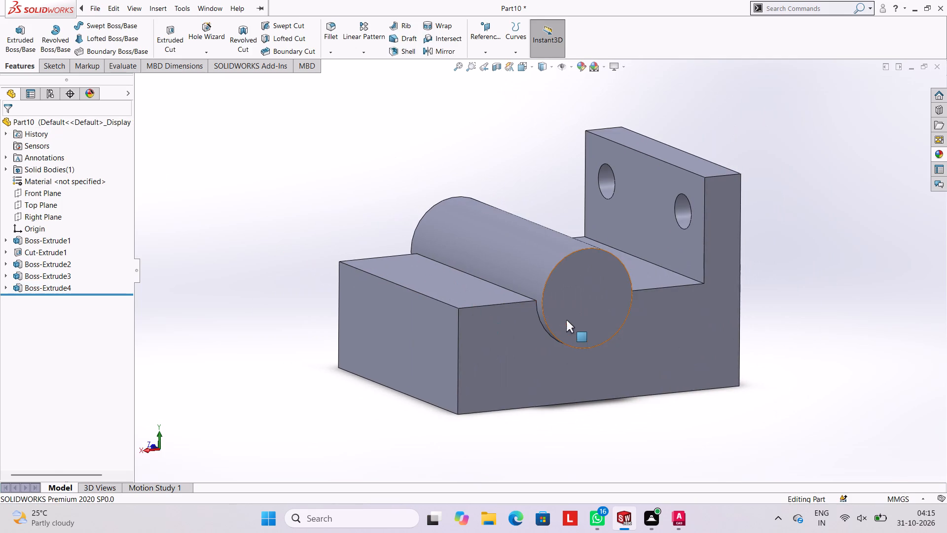
{"action": "left_click", "coordinate": [573, 307]}
{"action": "left_click", "coordinate": [618, 278]}
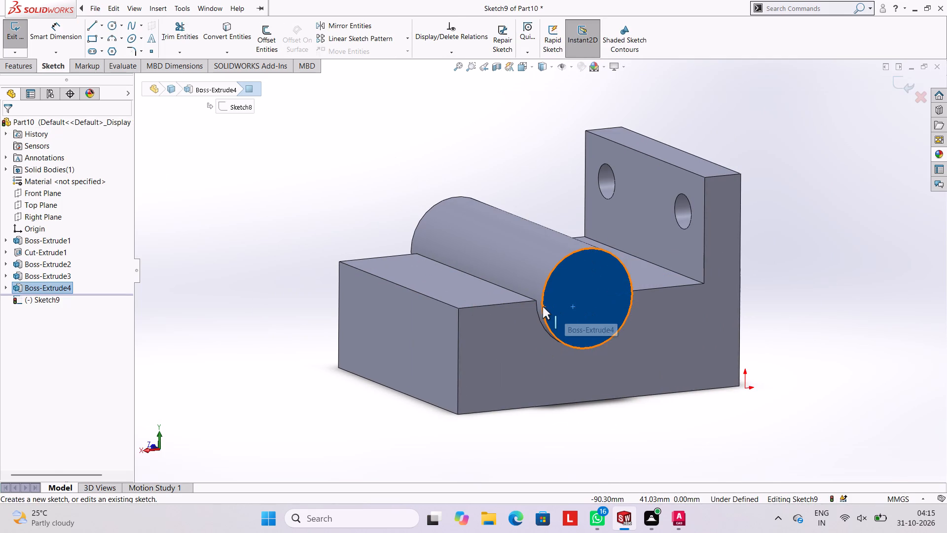
{"action": "key", "text": "ctrl+8"}
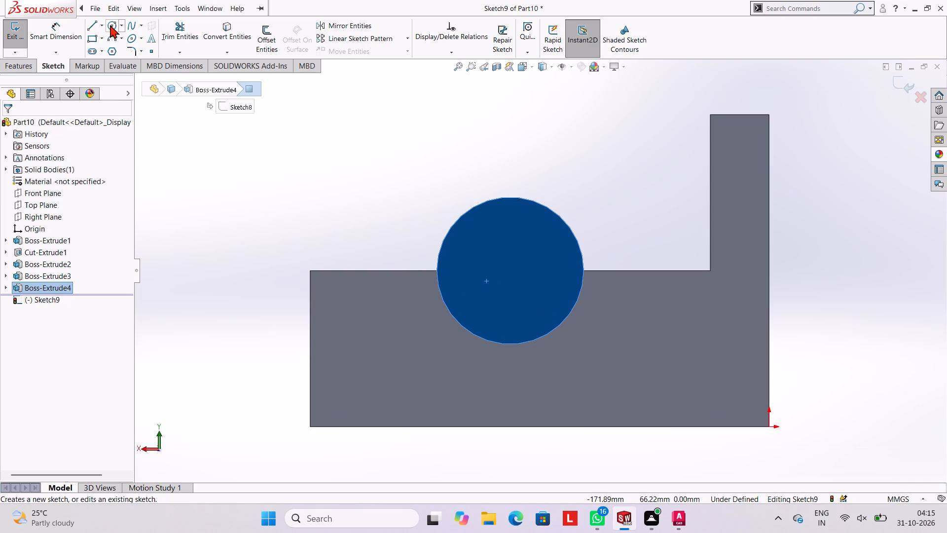
{"action": "left_click", "coordinate": [110, 25]}
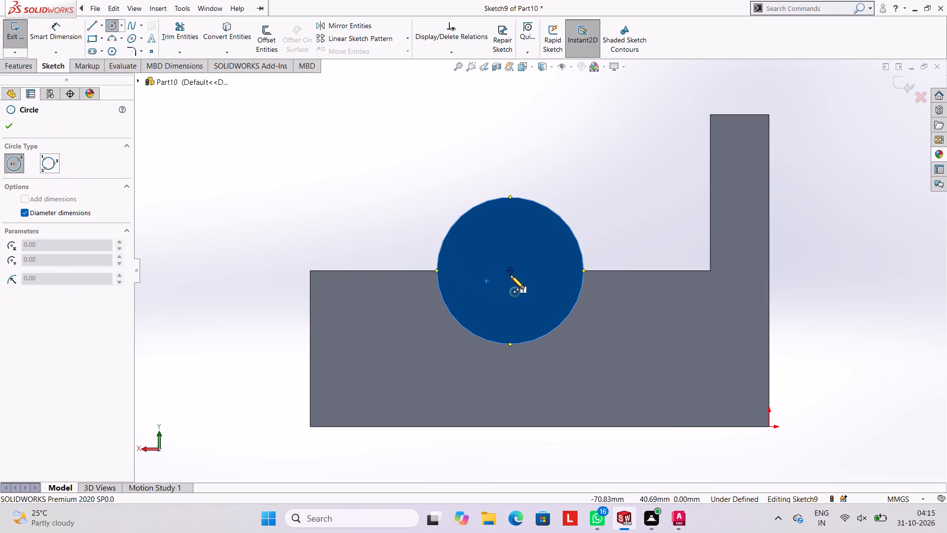
{"action": "left_click", "coordinate": [510, 270]}
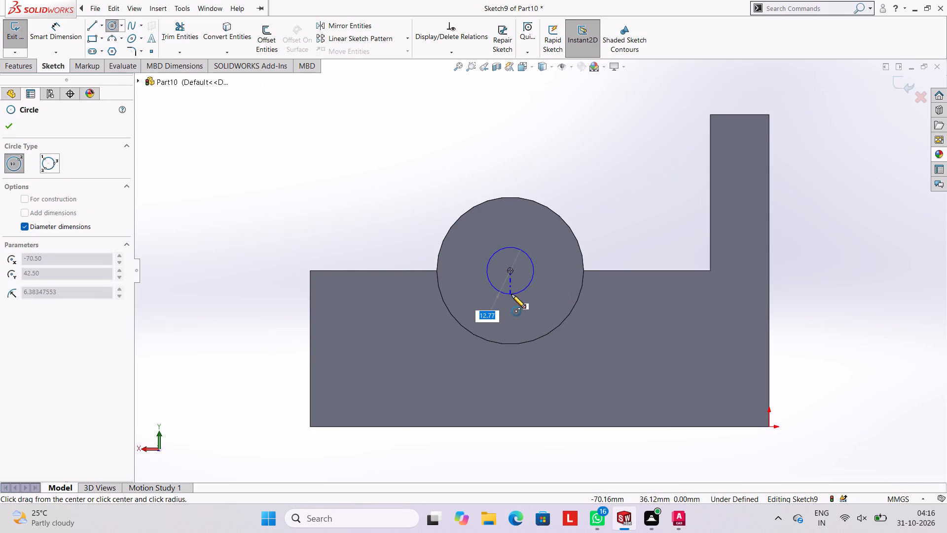
{"action": "type", "text": "20"}
{"action": "key", "text": "Return"}
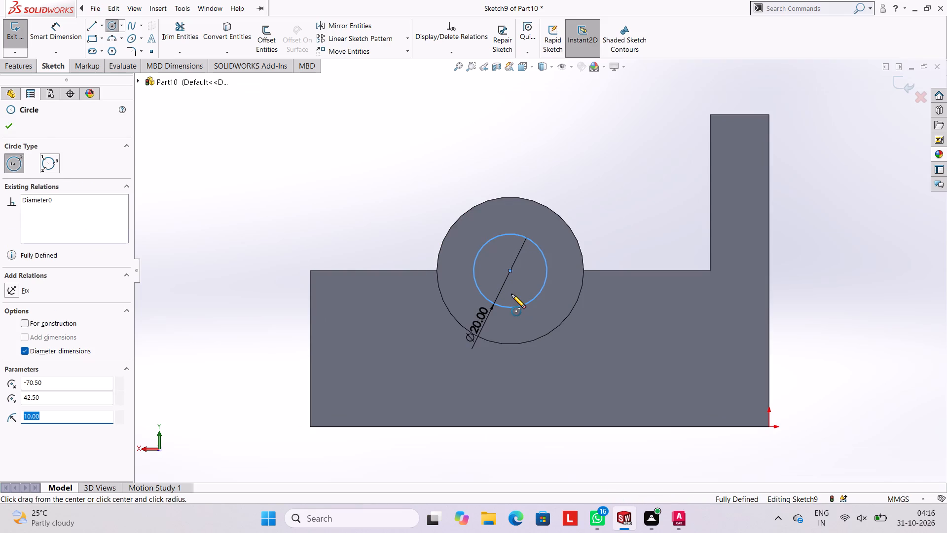
{"action": "key", "text": "Escape"}
{"action": "key", "text": "Escape"}
{"action": "key", "text": "Escape"}
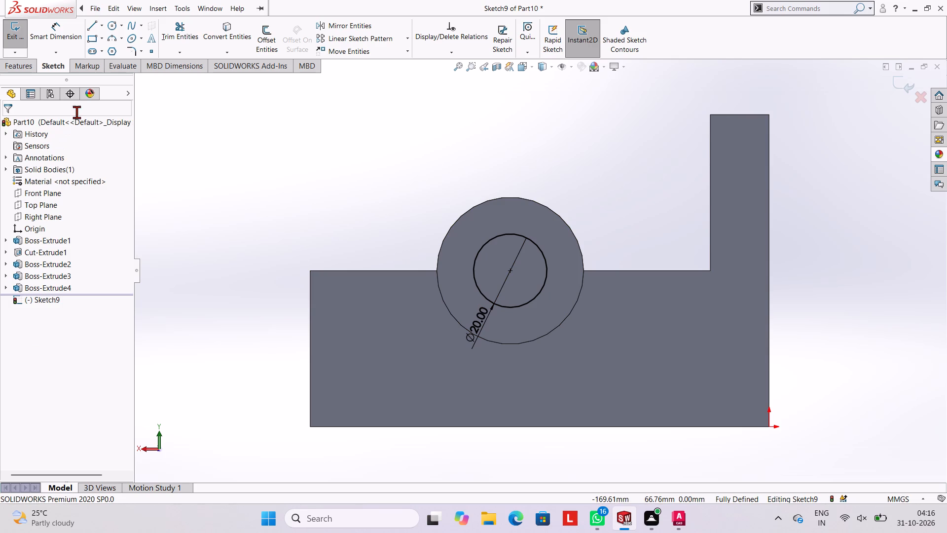
Cut the 20 mm circle through the boss as a Blind extruded cut 110 mm deep.
{"action": "left_click", "coordinate": [21, 71]}
{"action": "left_click", "coordinate": [165, 44]}
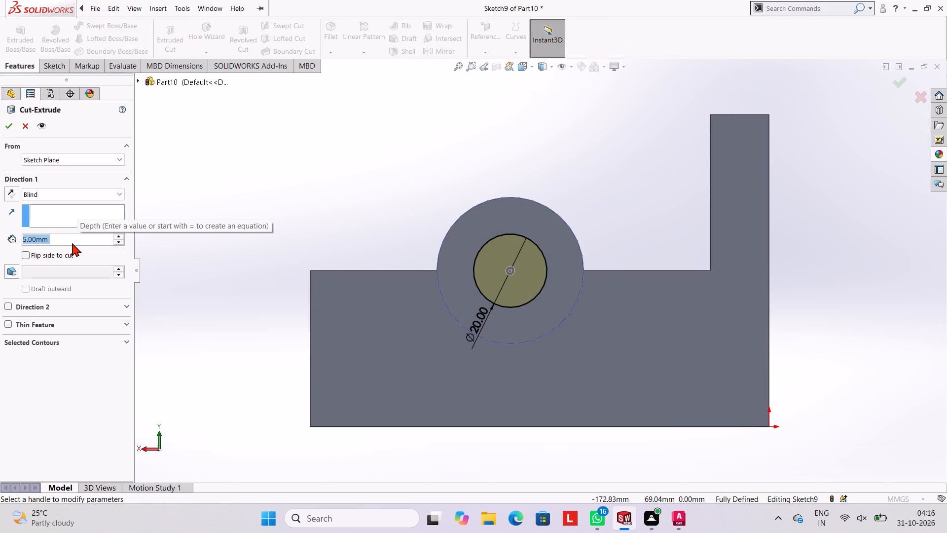
{"action": "type", "text": "110"}
{"action": "key", "text": "Return"}
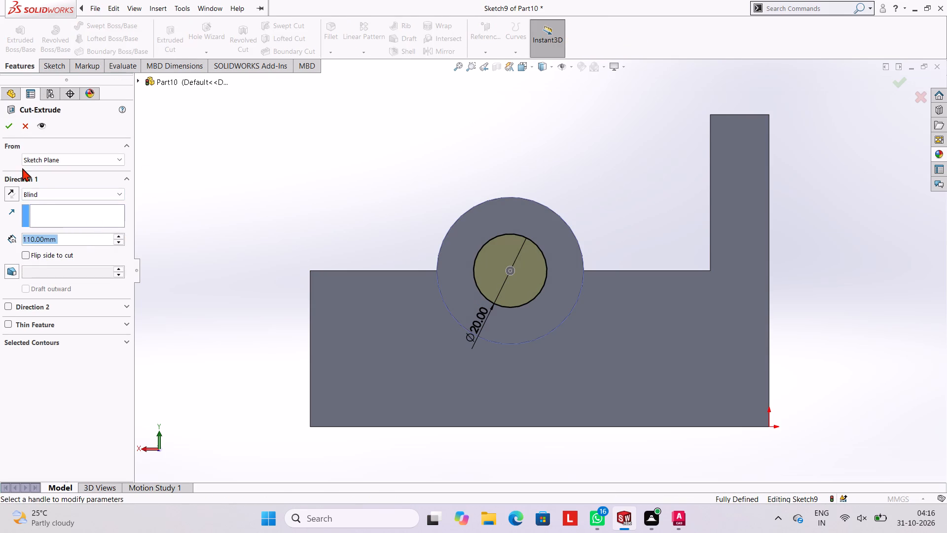
{"action": "left_click", "coordinate": [12, 129]}
{"action": "left_click", "coordinate": [330, 159]}
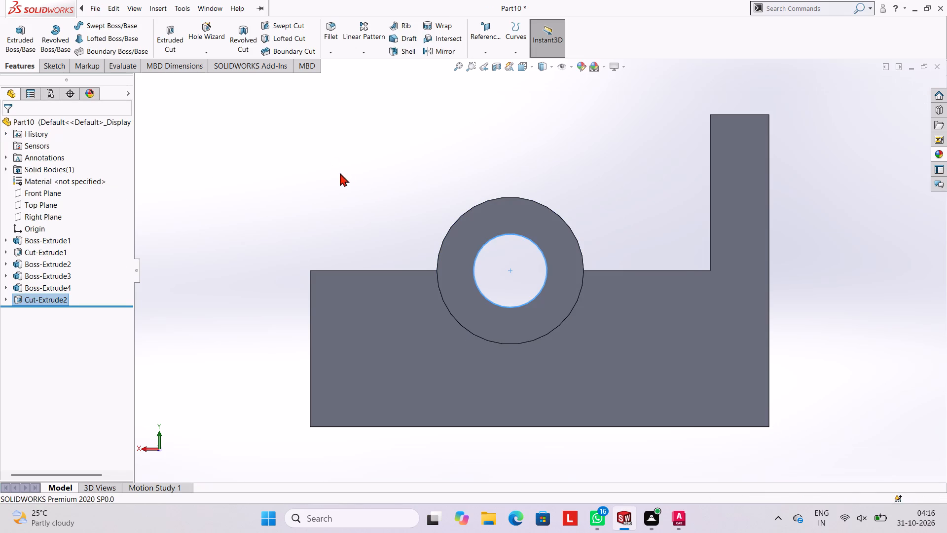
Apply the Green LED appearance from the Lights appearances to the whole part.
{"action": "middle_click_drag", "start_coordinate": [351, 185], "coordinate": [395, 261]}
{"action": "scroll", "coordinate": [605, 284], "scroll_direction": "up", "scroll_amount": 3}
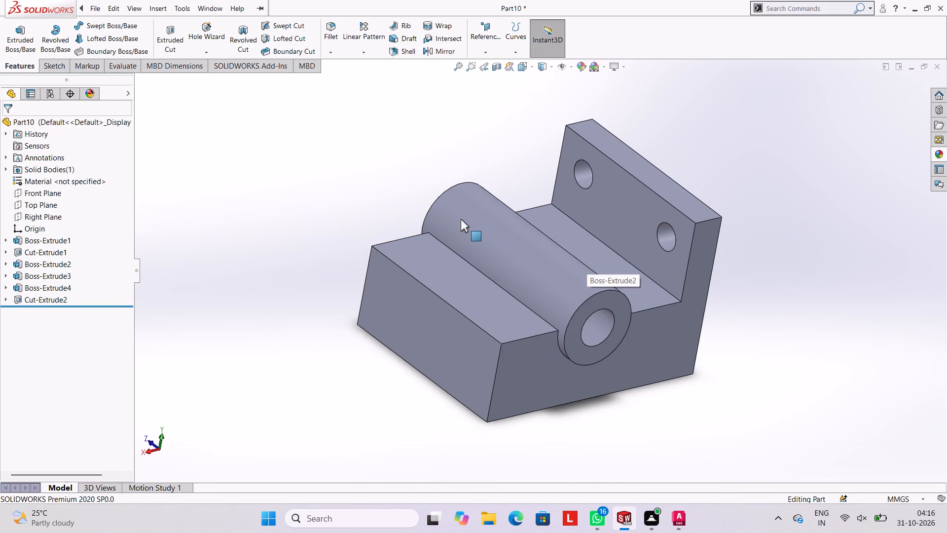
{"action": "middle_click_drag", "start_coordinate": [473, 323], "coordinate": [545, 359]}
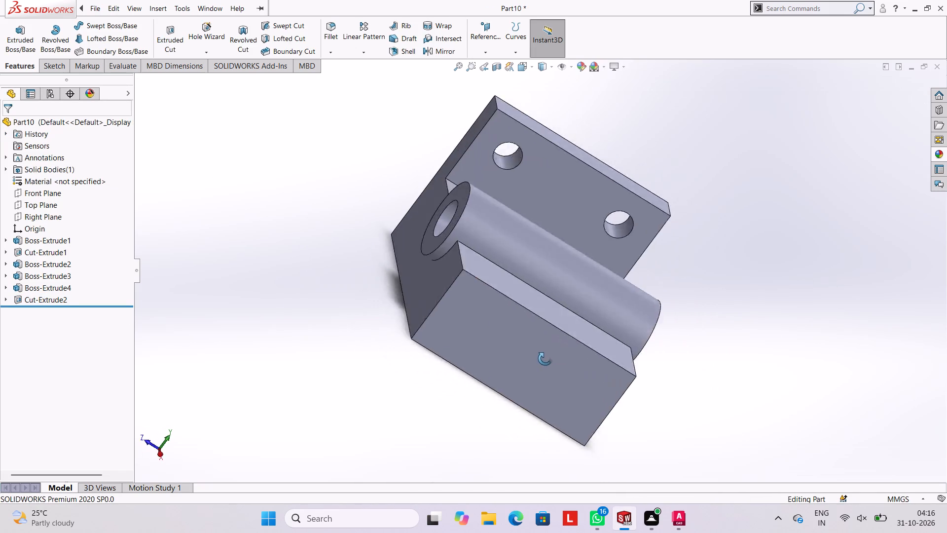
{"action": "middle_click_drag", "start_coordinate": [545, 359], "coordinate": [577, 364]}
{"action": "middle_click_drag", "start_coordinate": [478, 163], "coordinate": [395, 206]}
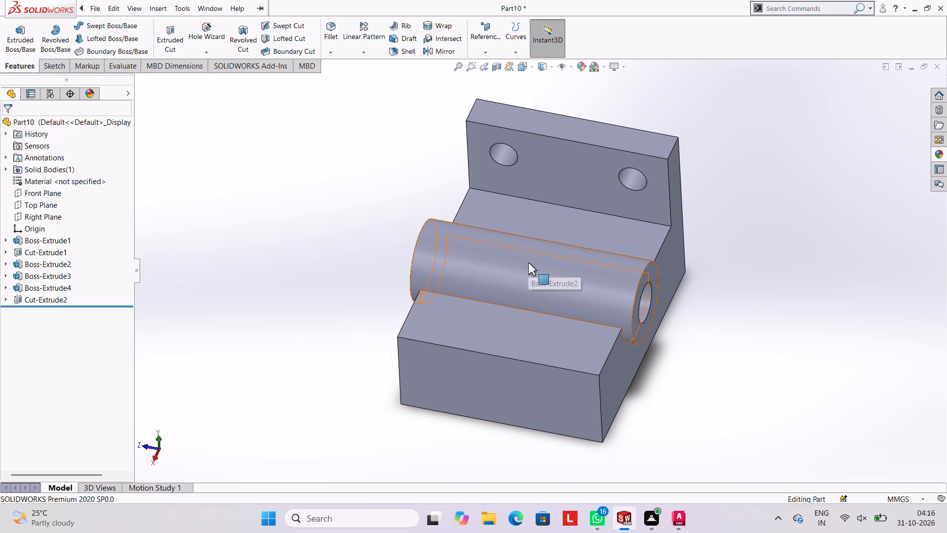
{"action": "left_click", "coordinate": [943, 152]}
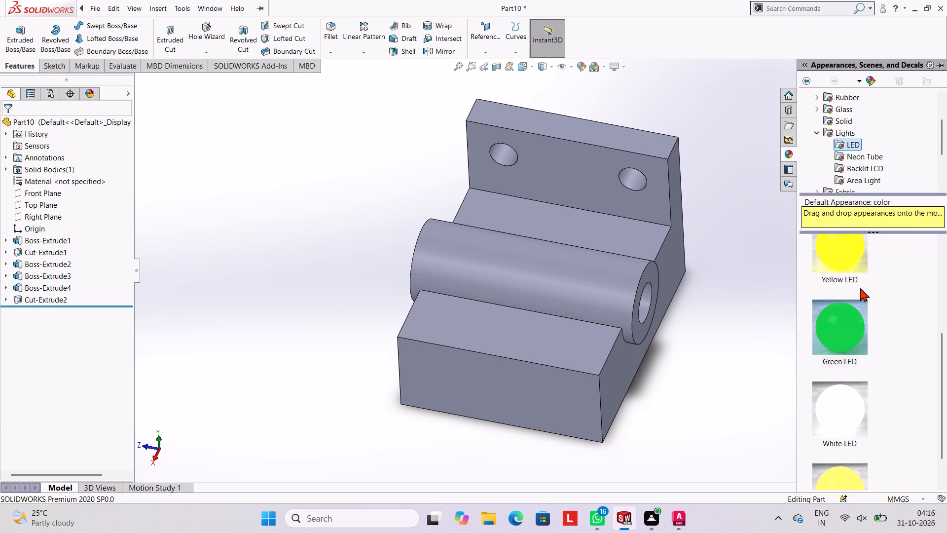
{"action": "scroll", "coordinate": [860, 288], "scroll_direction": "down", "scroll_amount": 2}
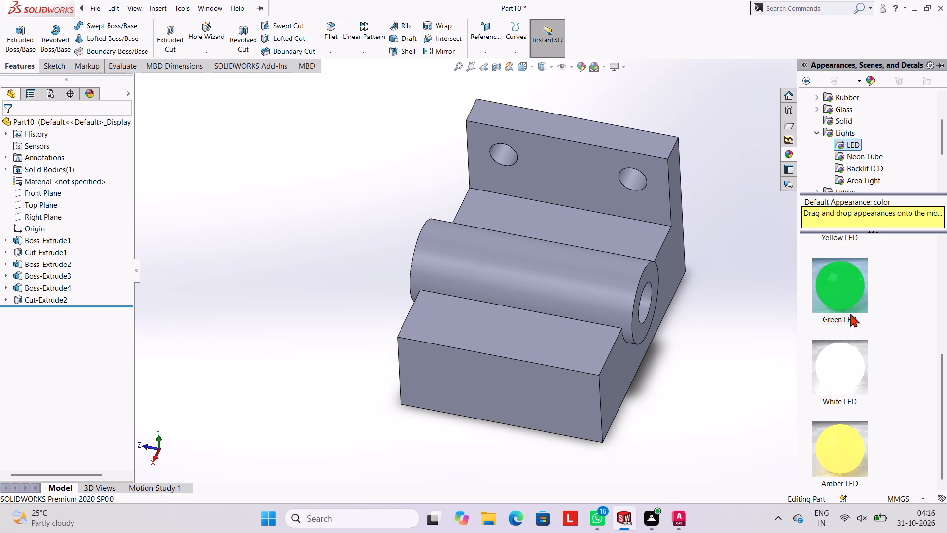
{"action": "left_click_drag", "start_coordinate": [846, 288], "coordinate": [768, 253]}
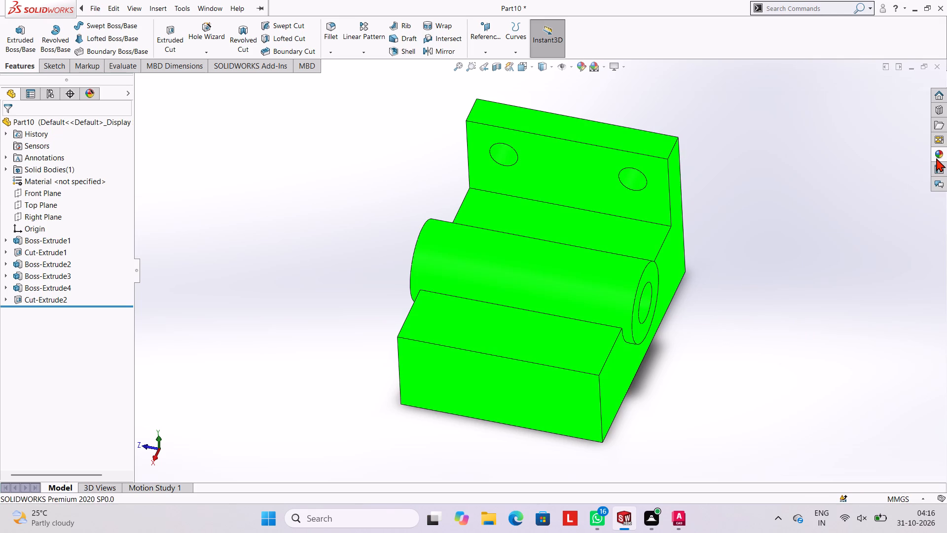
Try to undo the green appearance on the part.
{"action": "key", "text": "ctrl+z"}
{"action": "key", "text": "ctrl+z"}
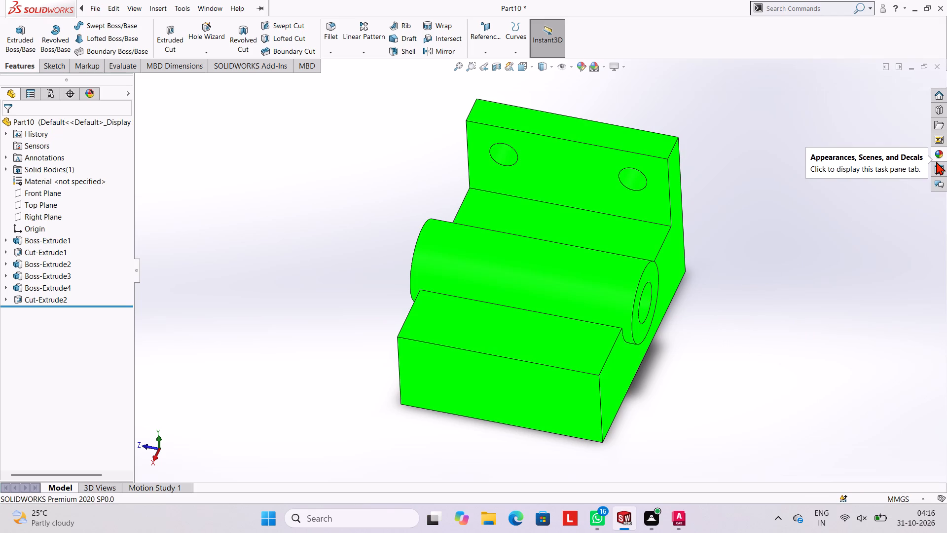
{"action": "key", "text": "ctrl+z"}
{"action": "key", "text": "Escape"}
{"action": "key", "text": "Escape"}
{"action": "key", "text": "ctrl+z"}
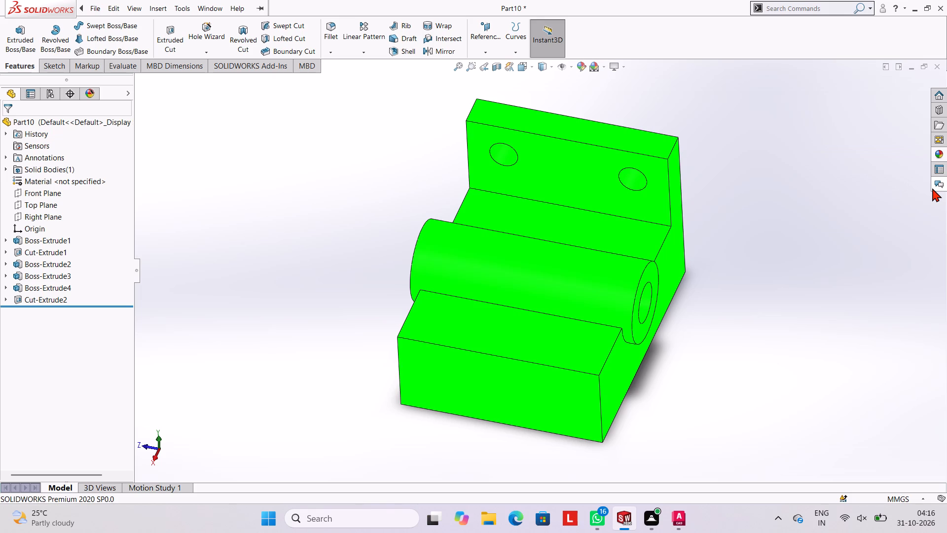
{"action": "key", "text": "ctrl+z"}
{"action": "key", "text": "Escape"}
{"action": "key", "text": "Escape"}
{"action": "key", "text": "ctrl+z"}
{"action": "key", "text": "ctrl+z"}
Apply the Yellow LED appearance to the whole part.
{"action": "left_click", "coordinate": [943, 153]}
{"action": "scroll", "coordinate": [852, 343], "scroll_direction": "down", "scroll_amount": 4}
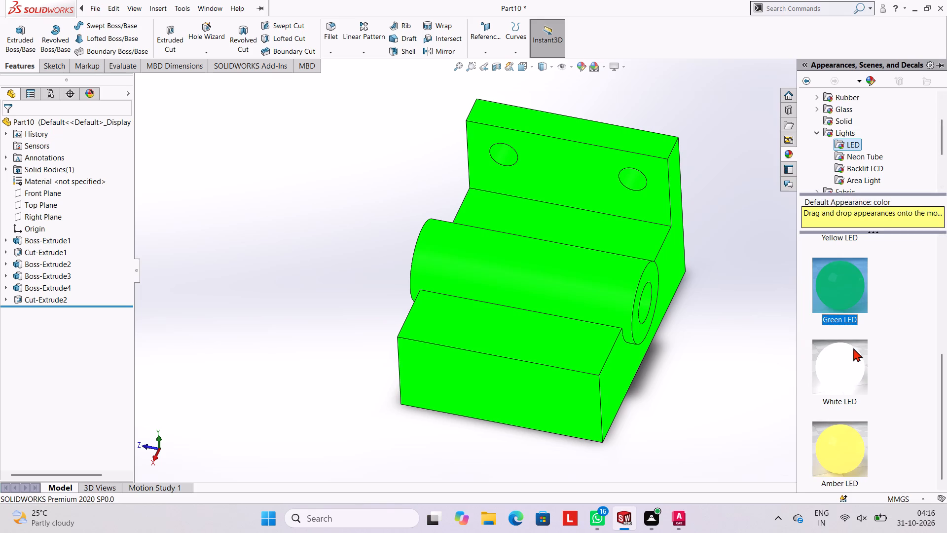
{"action": "scroll", "coordinate": [840, 367], "scroll_direction": "up", "scroll_amount": 1}
{"action": "left_click_drag", "start_coordinate": [849, 326], "coordinate": [553, 373]}
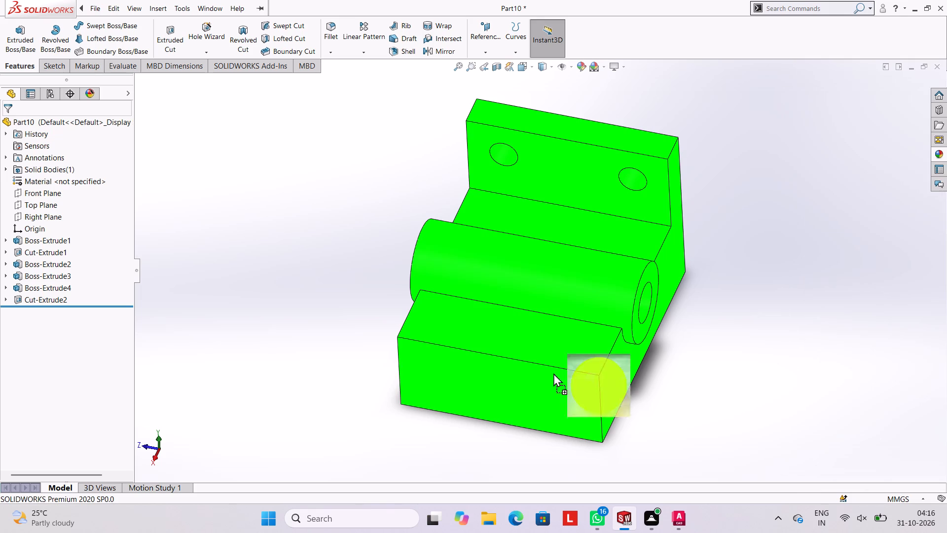
{"action": "left_click_drag", "start_coordinate": [553, 373], "coordinate": [516, 302]}
{"action": "left_click", "coordinate": [536, 302]}
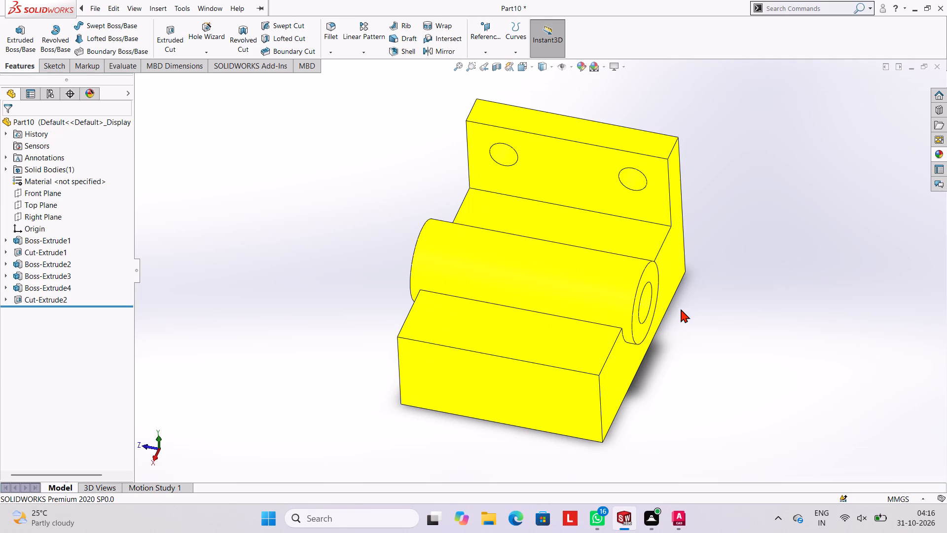
Apply the Blue LED appearance to the Boss-Extrude4 feature at the end of the round boss.
{"action": "middle_click_drag", "start_coordinate": [675, 273], "coordinate": [639, 292]}
{"action": "scroll", "coordinate": [639, 299], "scroll_direction": "down", "scroll_amount": 2}
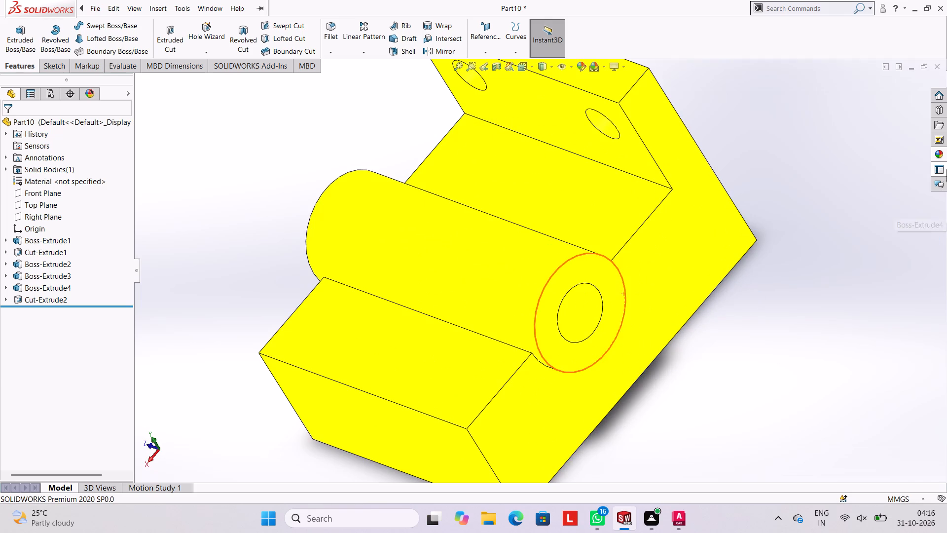
{"action": "left_click", "coordinate": [941, 157]}
{"action": "left_click_drag", "start_coordinate": [846, 264], "coordinate": [649, 340]}
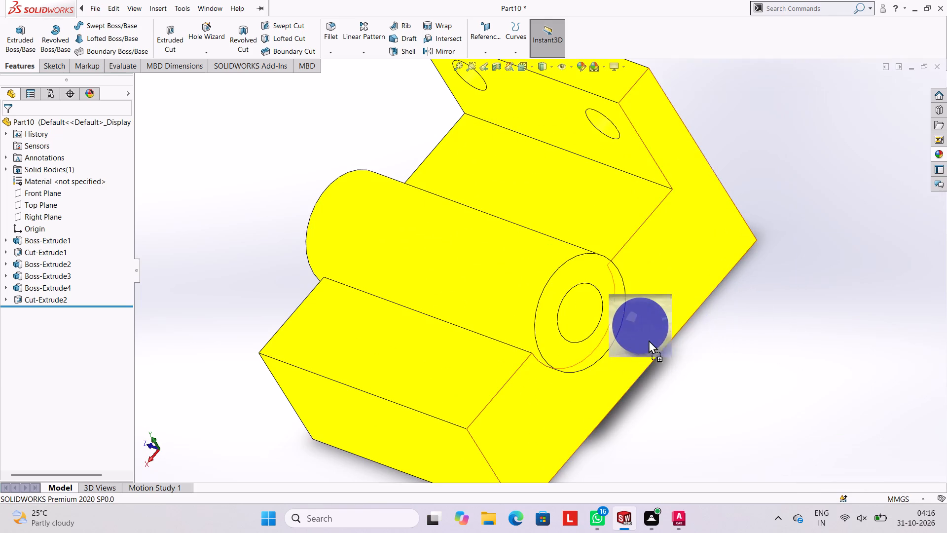
{"action": "left_click_drag", "start_coordinate": [649, 340], "coordinate": [594, 338]}
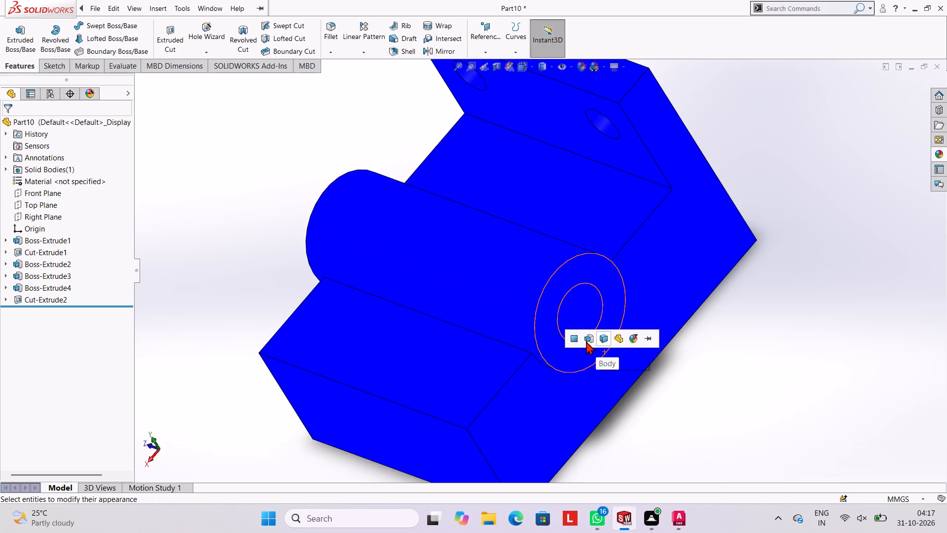
{"action": "left_click", "coordinate": [590, 340]}
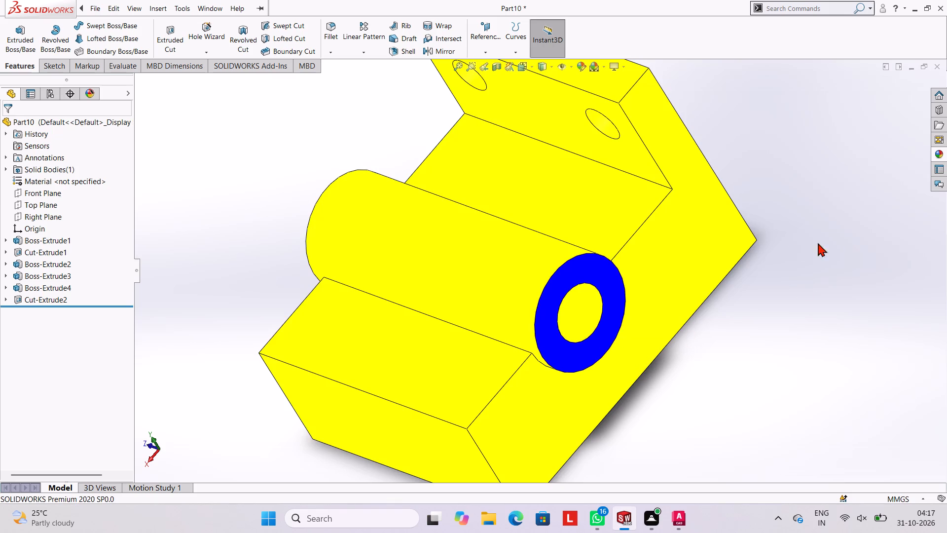
Apply the Blue LED appearance to the Boss-Extrude3 feature at the opposite end of the round boss.
{"action": "scroll", "coordinate": [686, 209], "scroll_direction": "up", "scroll_amount": 3}
{"action": "scroll", "coordinate": [639, 199], "scroll_direction": "down", "scroll_amount": 2}
{"action": "middle_click_drag", "start_coordinate": [508, 269], "coordinate": [602, 247]}
{"action": "left_click", "coordinate": [943, 156]}
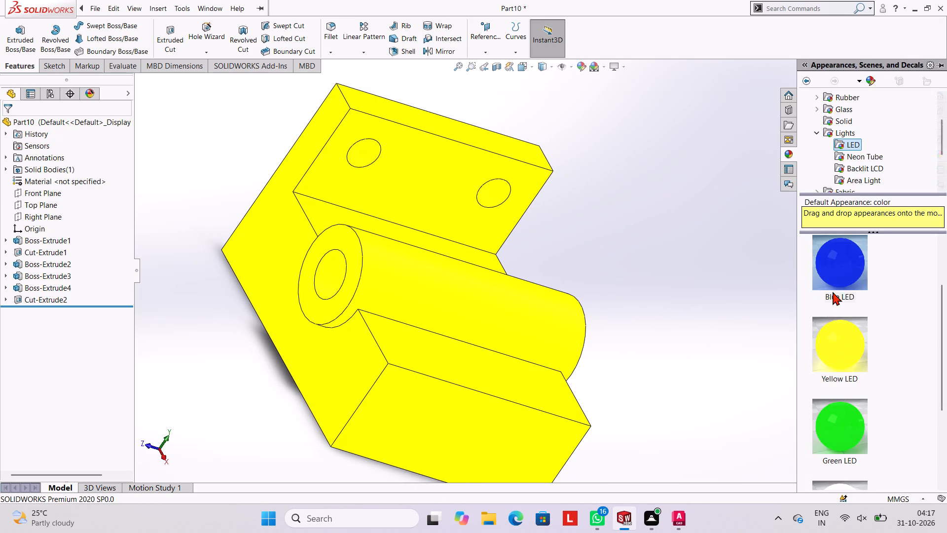
{"action": "left_click_drag", "start_coordinate": [841, 267], "coordinate": [352, 280]}
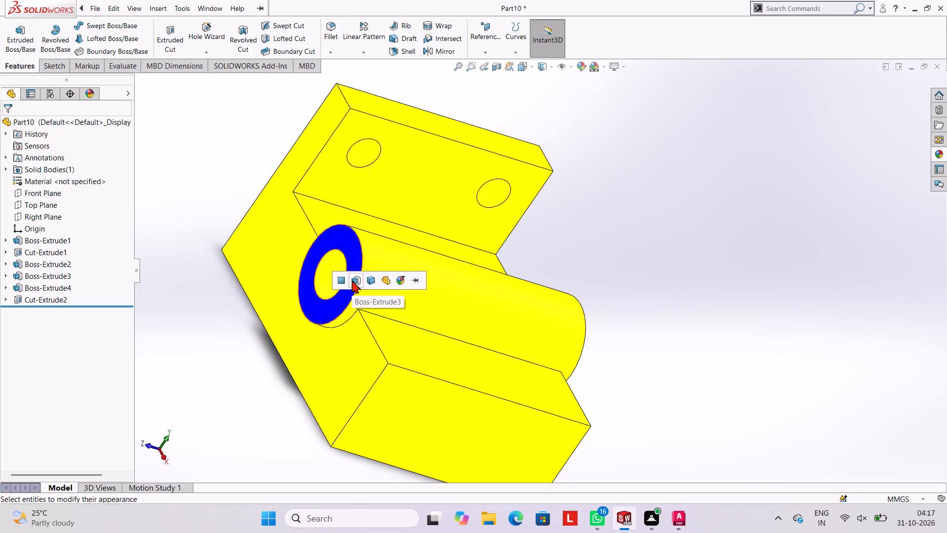
{"action": "left_click", "coordinate": [352, 280]}
Apply the Red LED appearance to the 20 mm bore through the round boss.
{"action": "middle_click_drag", "start_coordinate": [634, 280], "coordinate": [526, 291]}
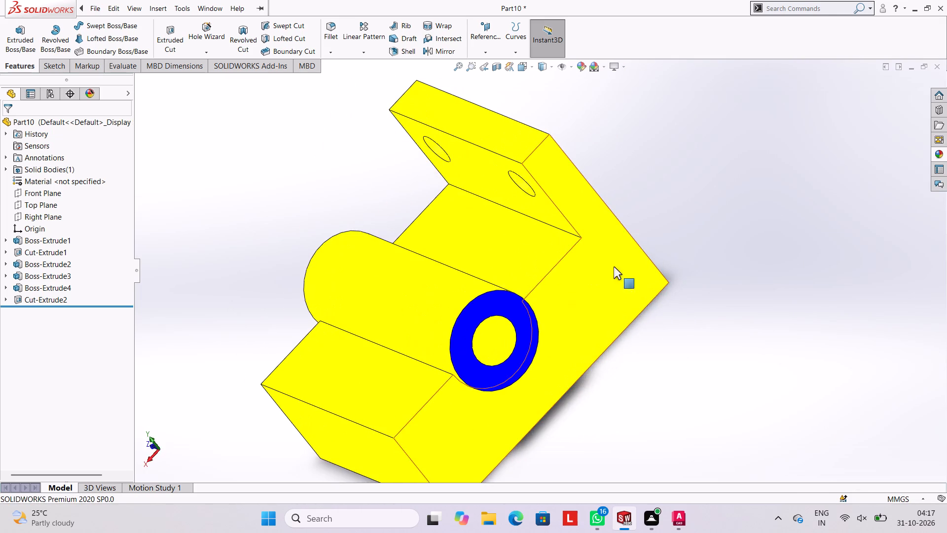
{"action": "middle_click_drag", "start_coordinate": [539, 308], "coordinate": [546, 268]}
{"action": "left_click", "coordinate": [939, 158]}
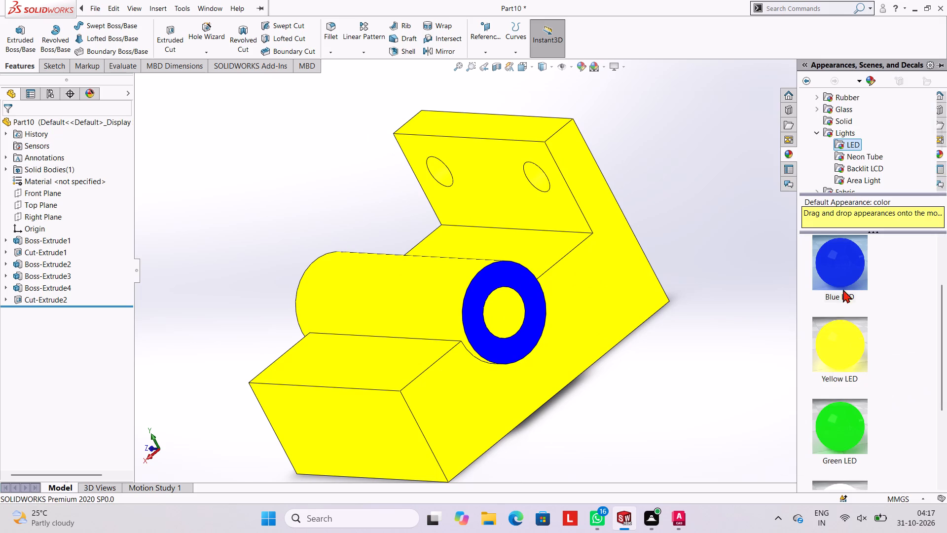
{"action": "scroll", "coordinate": [826, 387], "scroll_direction": "down", "scroll_amount": 2}
{"action": "scroll", "coordinate": [848, 361], "scroll_direction": "up", "scroll_amount": 3}
{"action": "left_click_drag", "start_coordinate": [856, 245], "coordinate": [832, 273]}
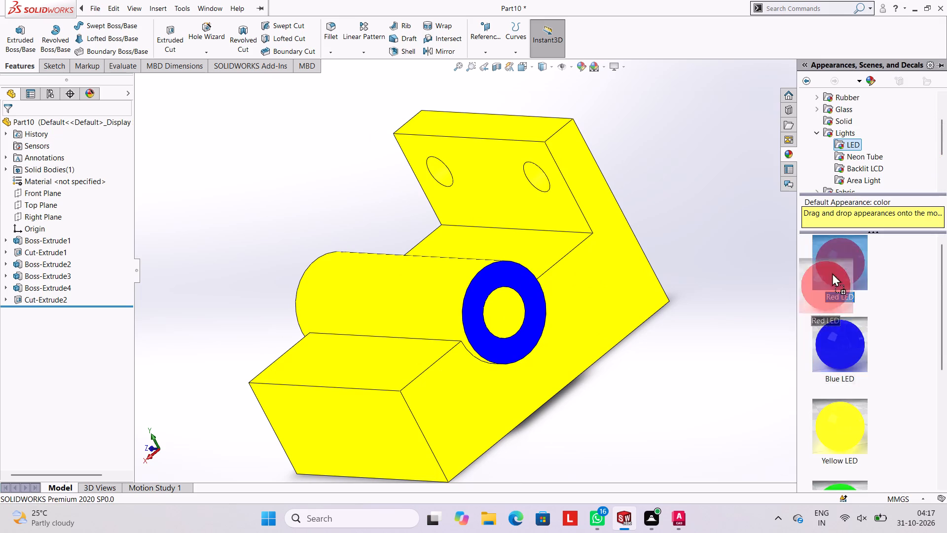
{"action": "left_click_drag", "start_coordinate": [832, 273], "coordinate": [516, 300]}
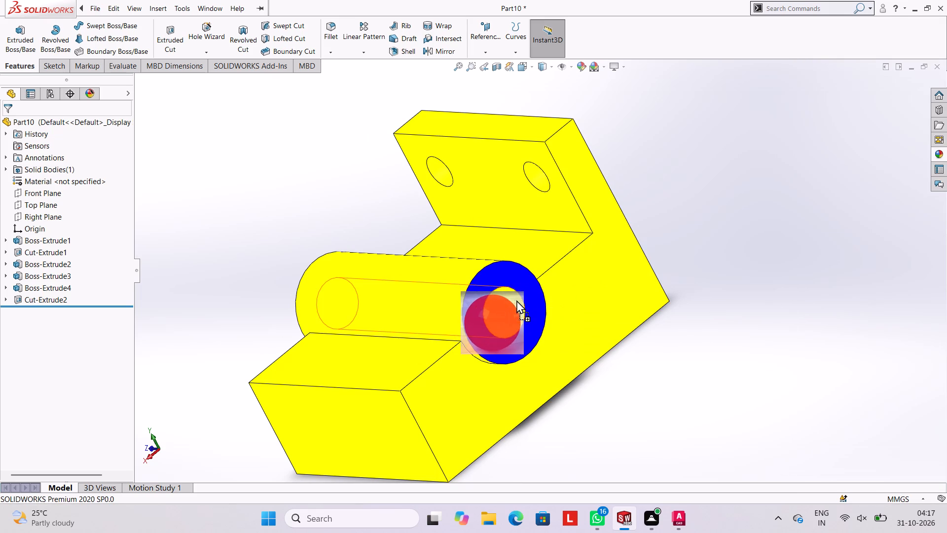
{"action": "left_click_drag", "start_coordinate": [516, 300], "coordinate": [512, 300]}
{"action": "left_click", "coordinate": [512, 300]}
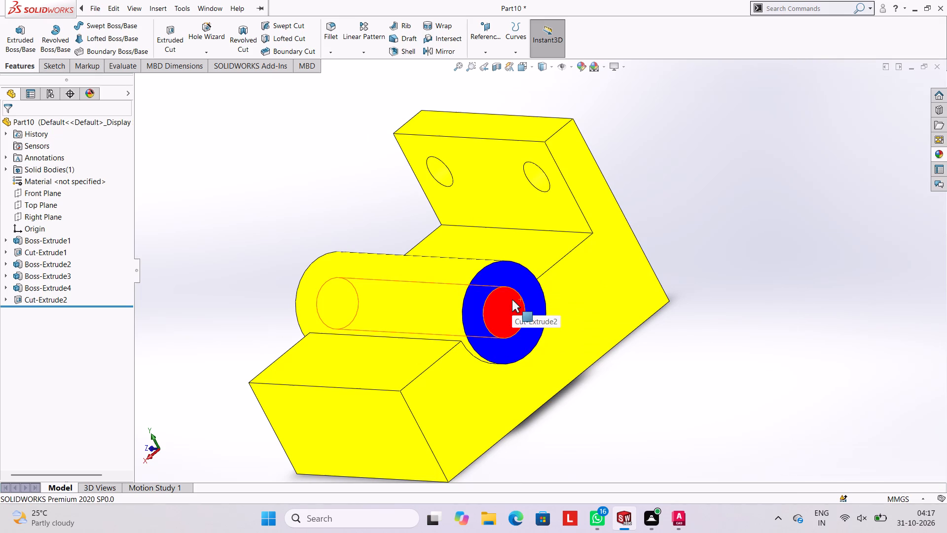
Apply the Red LED appearance to the Cut-Extrude1 feature that forms the two holes in the upright plate.
{"action": "middle_click_drag", "start_coordinate": [558, 238], "coordinate": [576, 240]}
{"action": "scroll", "coordinate": [549, 196], "scroll_direction": "down", "scroll_amount": 2}
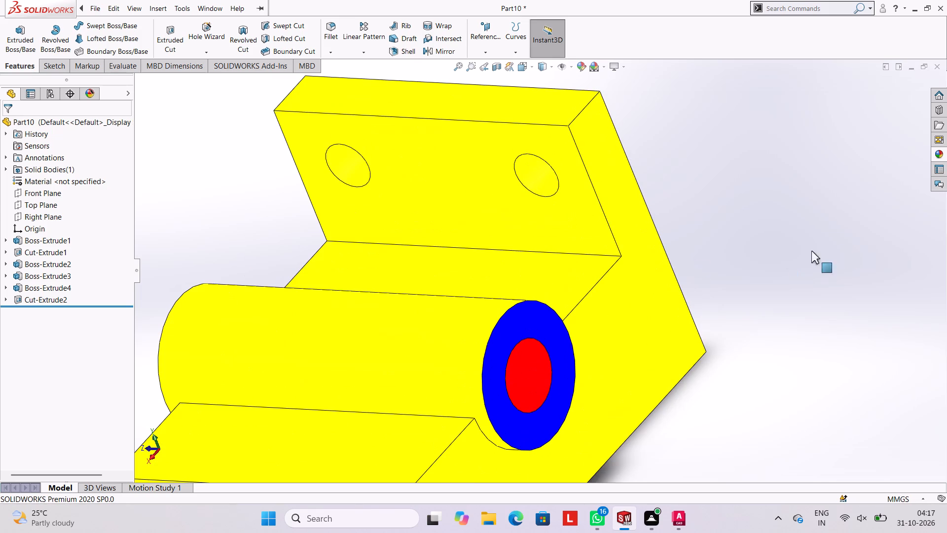
{"action": "left_click", "coordinate": [943, 151]}
{"action": "left_click_drag", "start_coordinate": [858, 275], "coordinate": [509, 196]}
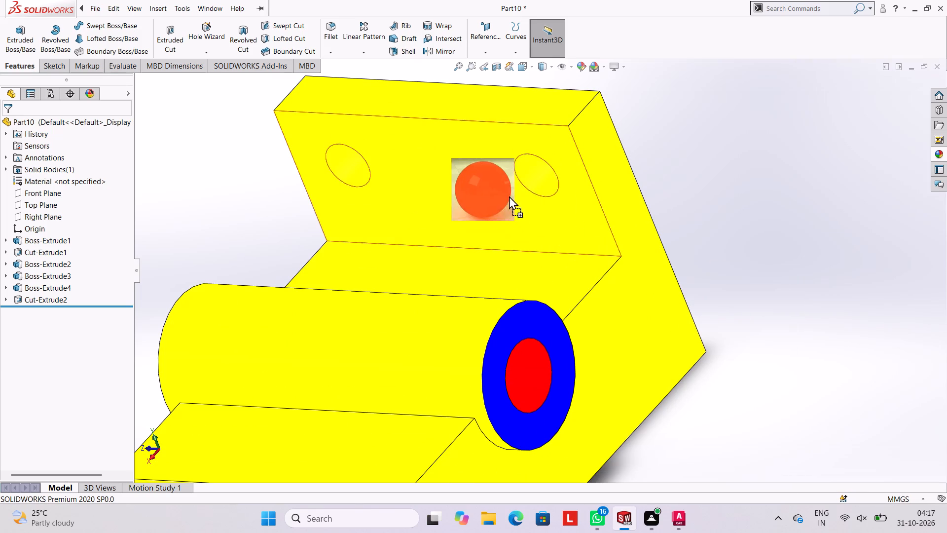
{"action": "left_click_drag", "start_coordinate": [509, 196], "coordinate": [554, 191]}
{"action": "left_click", "coordinate": [554, 191]}
Apply the green LED appearance to the Boss-Extrude2 feature, the cylindrical body of the round boss.
{"action": "scroll", "coordinate": [575, 251], "scroll_direction": "up", "scroll_amount": 5}
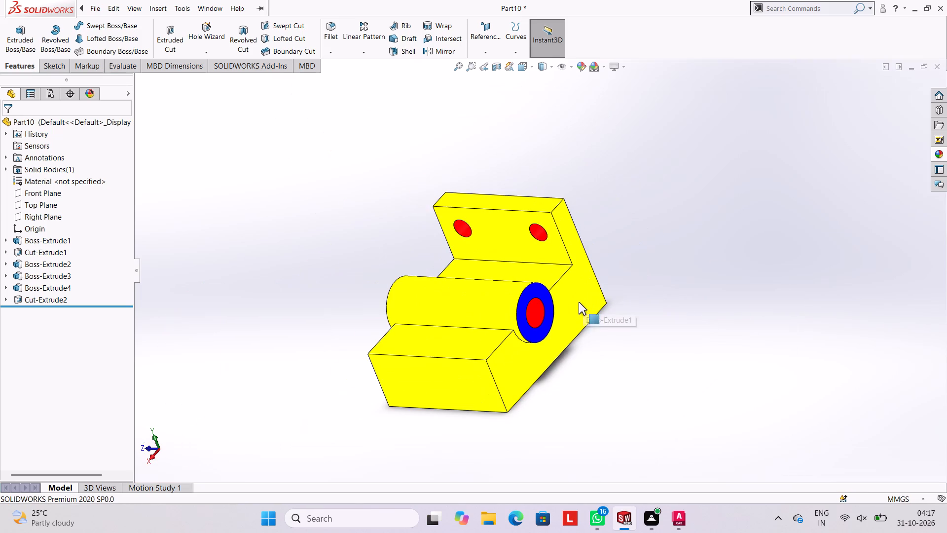
{"action": "left_click", "coordinate": [941, 155]}
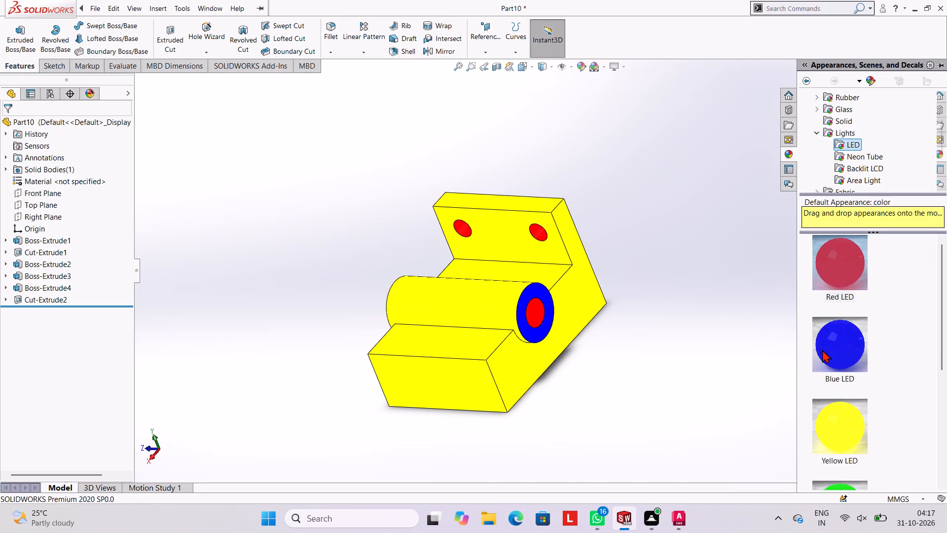
{"action": "scroll", "coordinate": [825, 359], "scroll_direction": "down", "scroll_amount": 3}
{"action": "left_click_drag", "start_coordinate": [847, 298], "coordinate": [498, 315]}
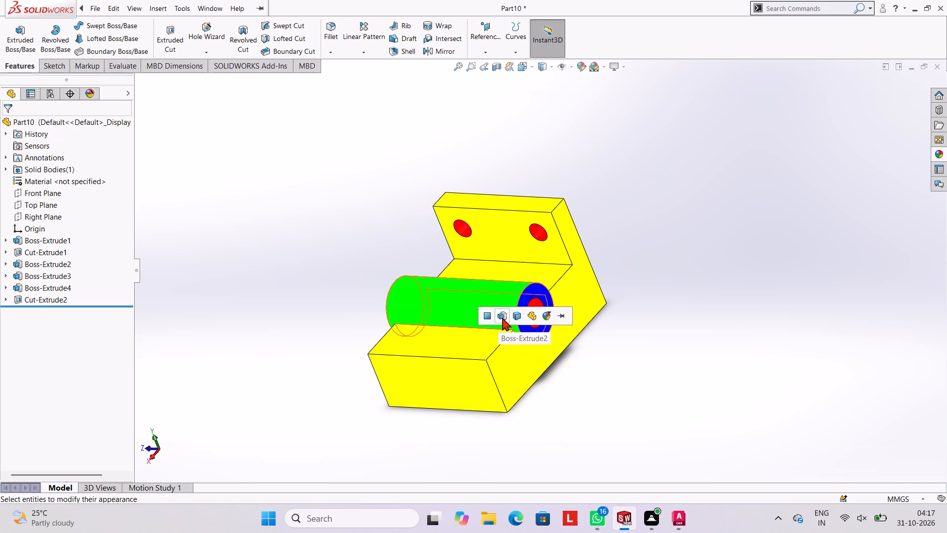
{"action": "left_click", "coordinate": [502, 317]}
Save the part in the Documents folder as a SOLIDWORKS Part named "l bracket trunnion mount".
{"action": "scroll", "coordinate": [650, 311], "scroll_direction": "up", "scroll_amount": 2}
{"action": "middle_click_drag", "start_coordinate": [641, 314], "coordinate": [587, 324]}
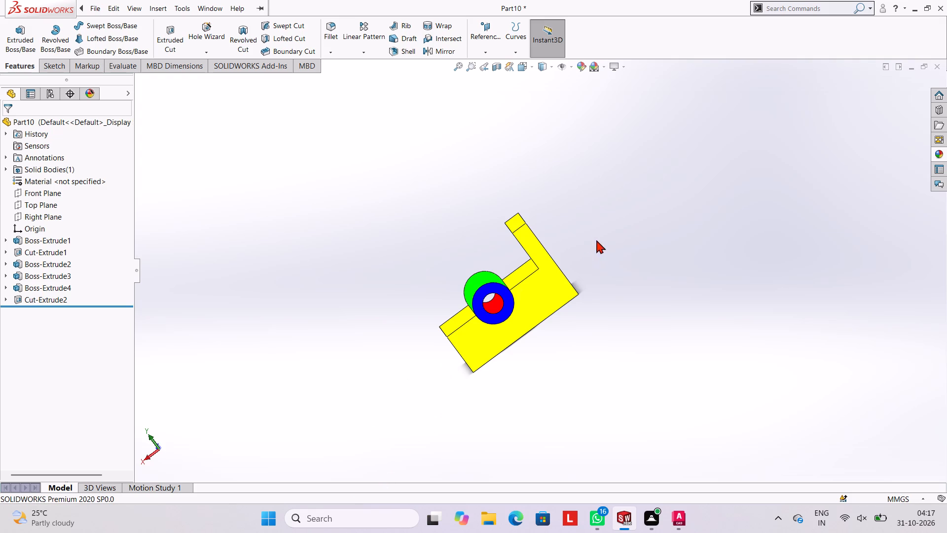
{"action": "middle_click_drag", "start_coordinate": [598, 233], "coordinate": [693, 226]}
{"action": "middle_click_drag", "start_coordinate": [656, 231], "coordinate": [621, 207]}
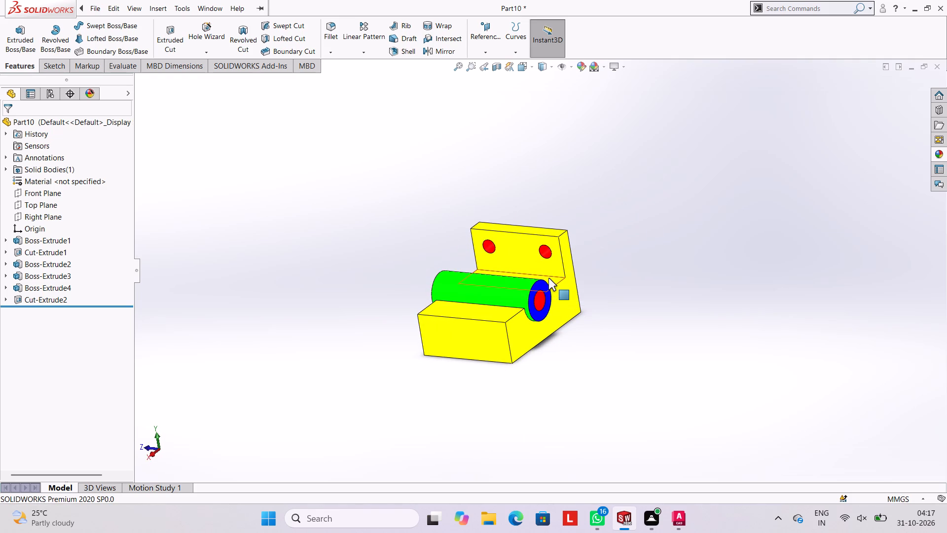
{"action": "key", "text": "ctrl+s"}
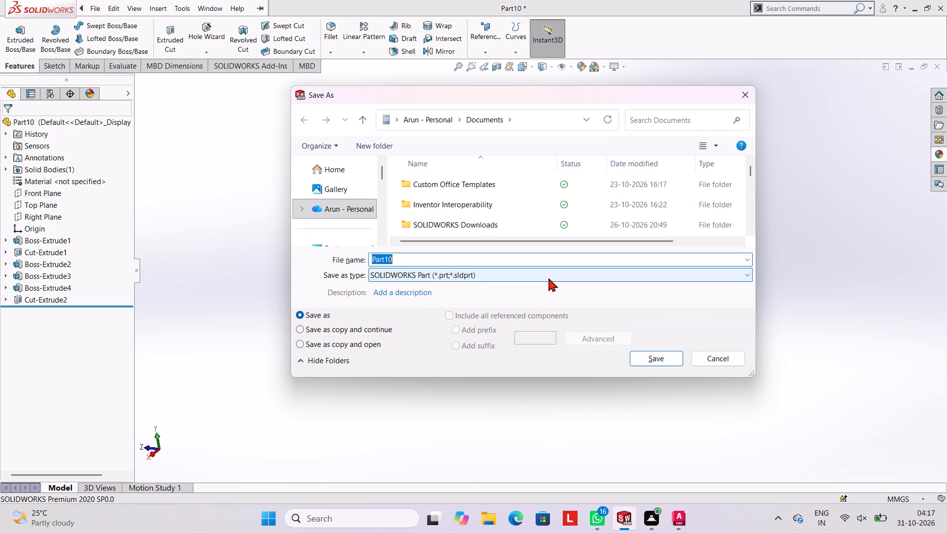
{"action": "key", "text": "l"}
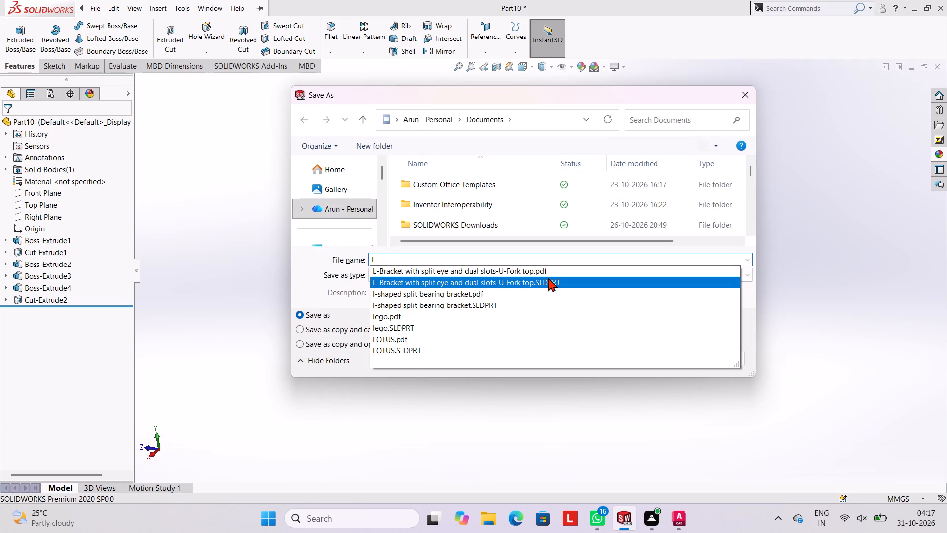
{"action": "key", "text": "space"}
{"action": "type", "text": "bracket"}
{"action": "key", "text": "space"}
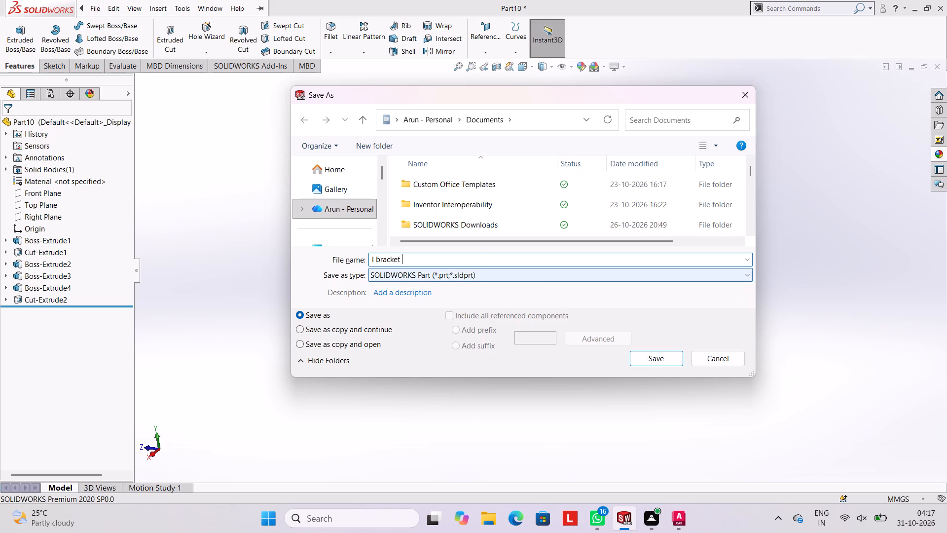
{"action": "key", "text": "t"}
{"action": "type", "text": "ru"}
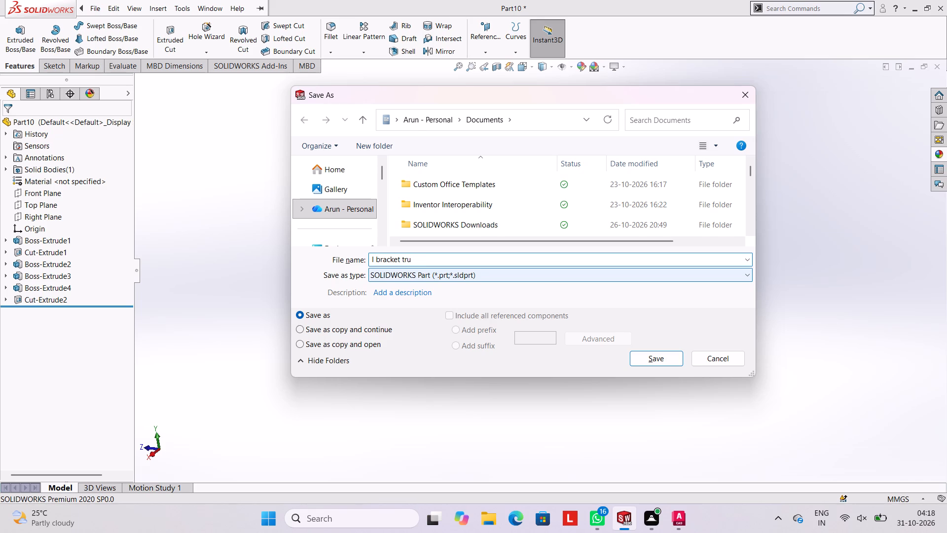
{"action": "type", "text": "nnion"}
{"action": "key", "text": "space"}
{"action": "type", "text": "mount"}
{"action": "left_click", "coordinate": [676, 357]}
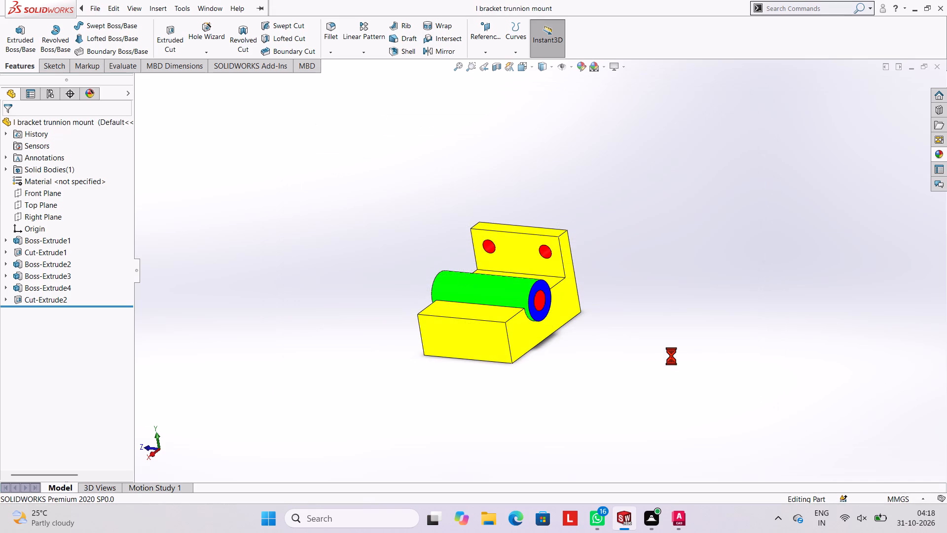
Save the part as an Adobe Portable Document Format (*.pdf) file in Documents, keeping the name "l bracket trunnion mount".
{"action": "left_click", "coordinate": [295, 0]}
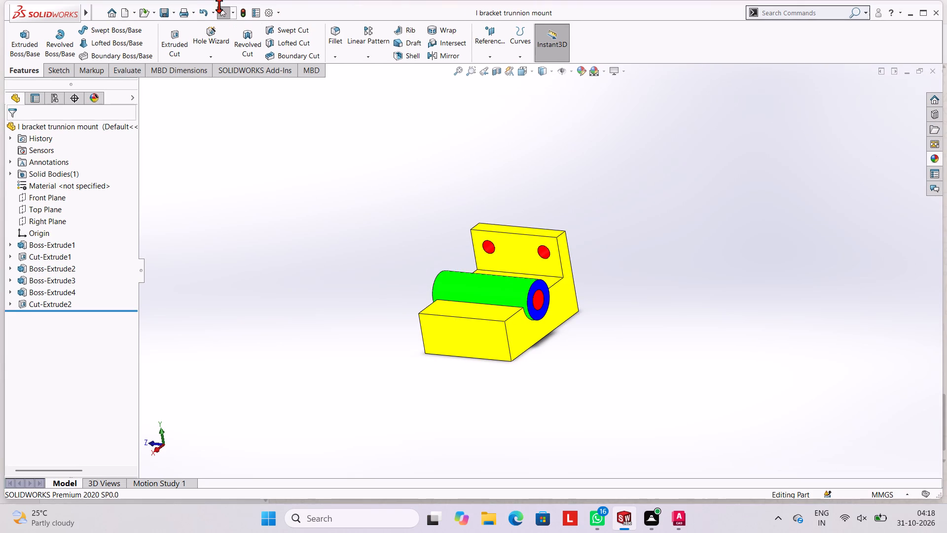
{"action": "left_click", "coordinate": [196, 8]}
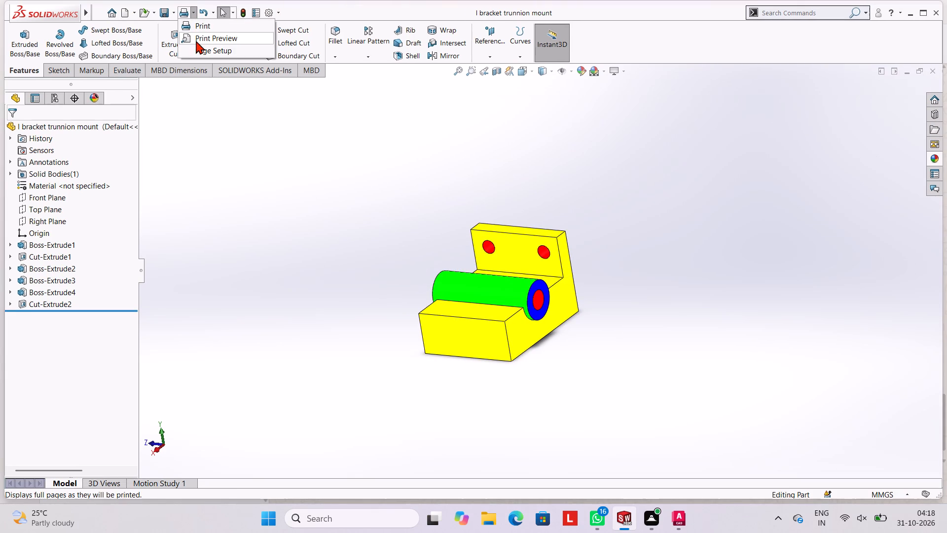
{"action": "left_click", "coordinate": [175, 13]}
{"action": "left_click", "coordinate": [175, 13]}
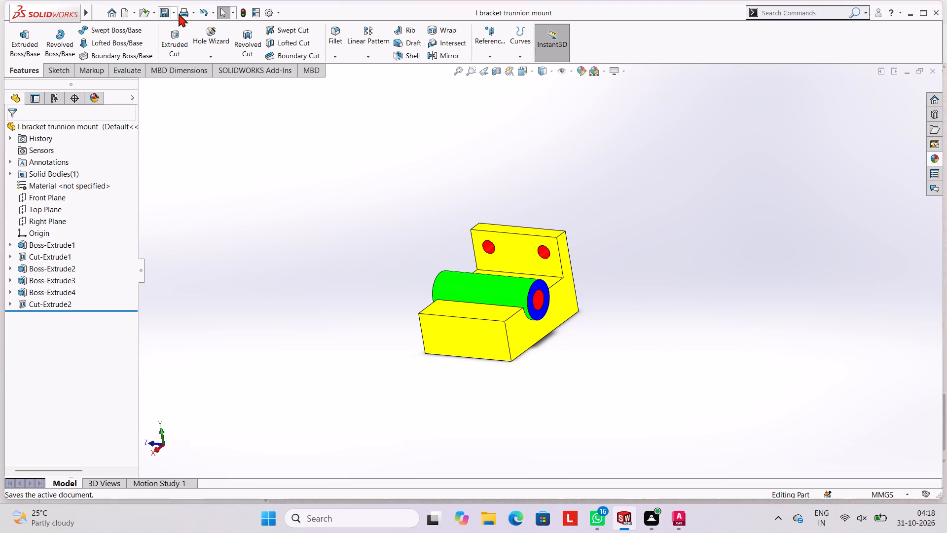
{"action": "left_click", "coordinate": [173, 14]}
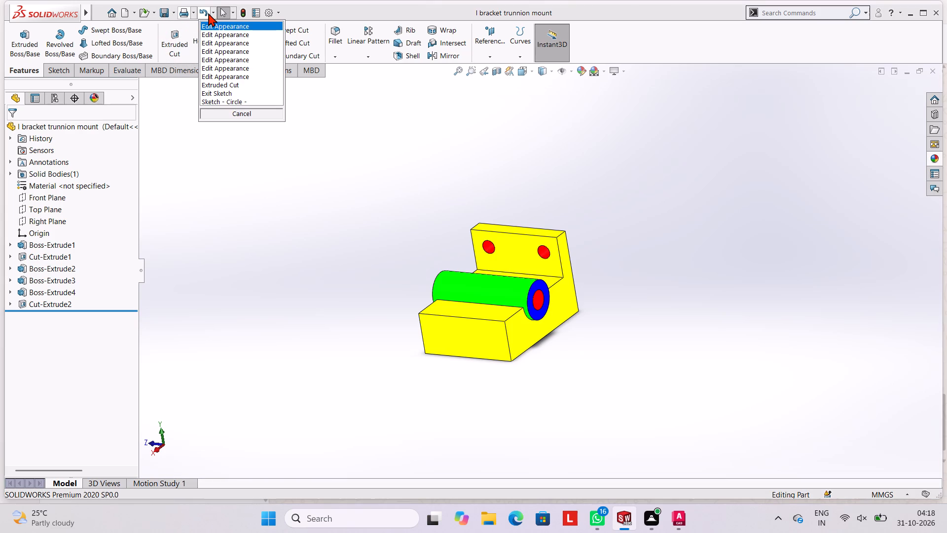
{"action": "left_click", "coordinate": [173, 11]}
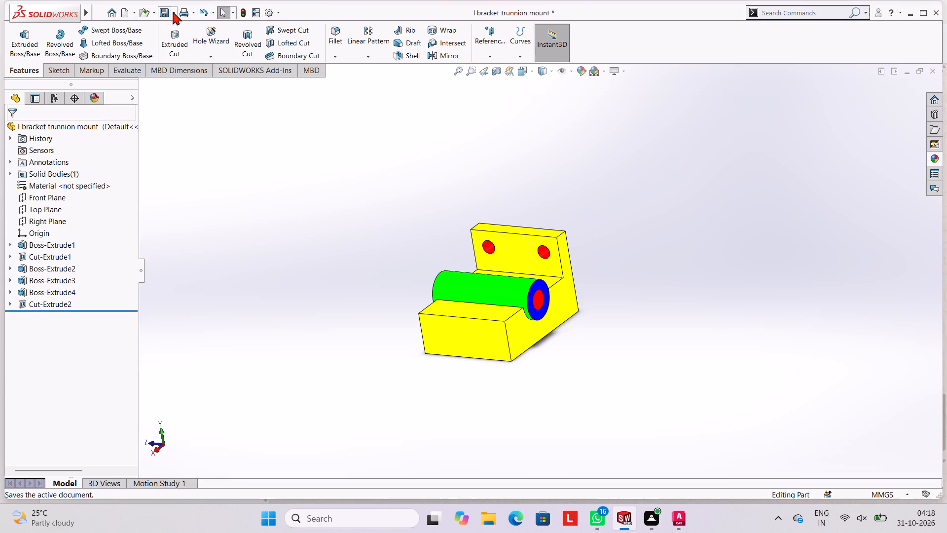
{"action": "left_click", "coordinate": [173, 11]}
{"action": "left_click", "coordinate": [182, 38]}
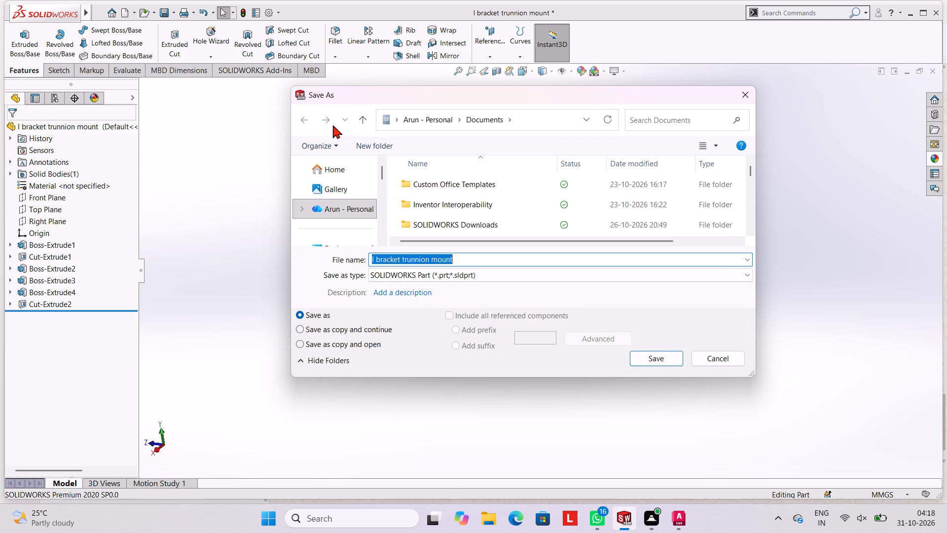
{"action": "left_click", "coordinate": [527, 276]}
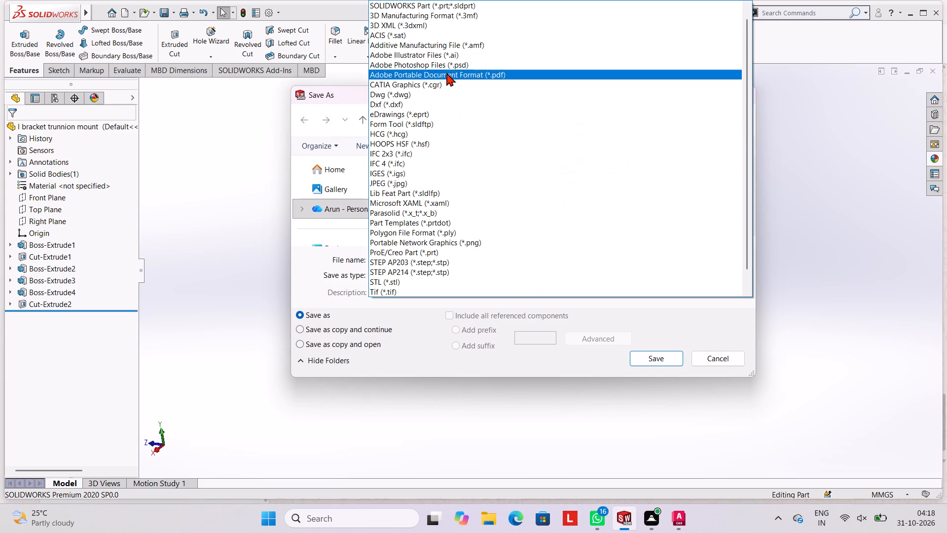
{"action": "left_click", "coordinate": [446, 73]}
{"action": "left_click", "coordinate": [666, 379]}
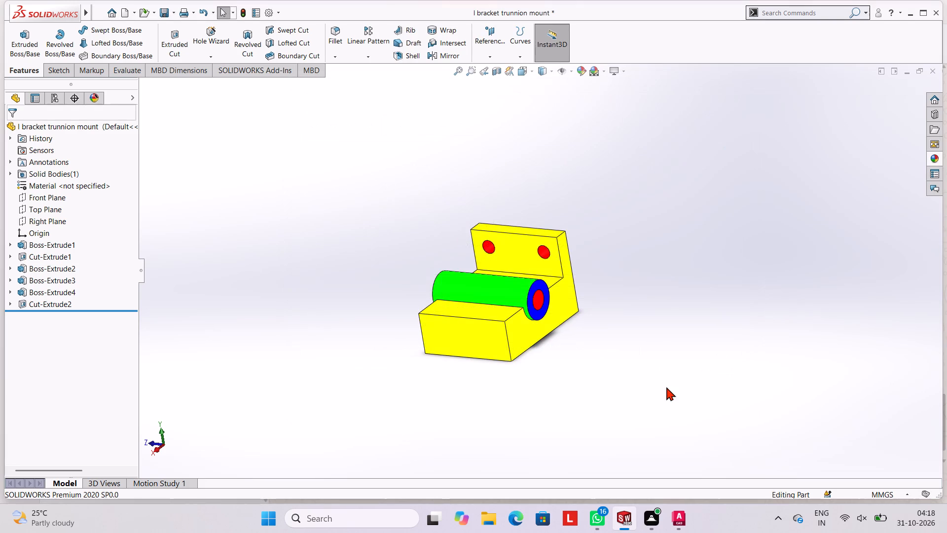